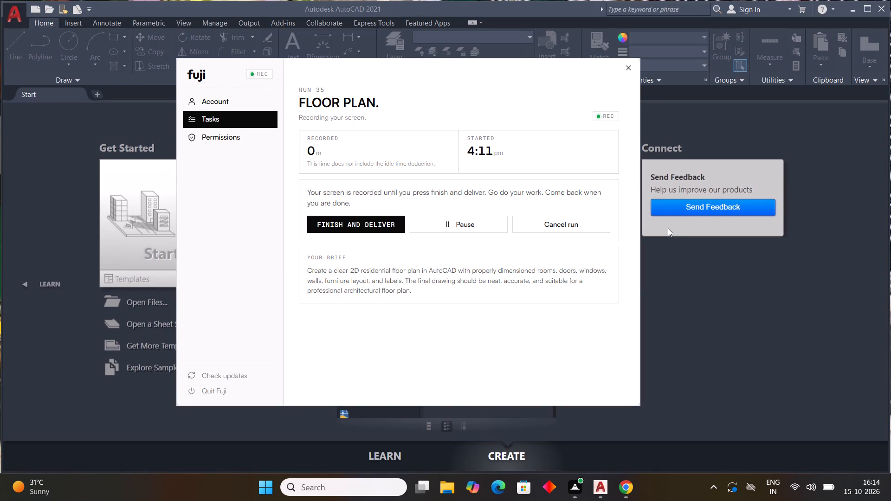
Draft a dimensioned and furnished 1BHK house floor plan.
Switch to the AutoCAD window showing the start page and start a new blank drawing.
left_click(592, 487)
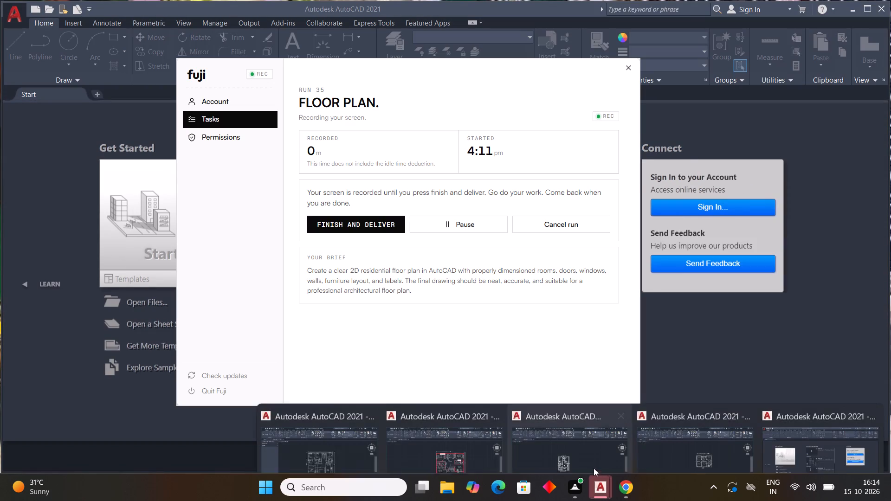
left_click(815, 428)
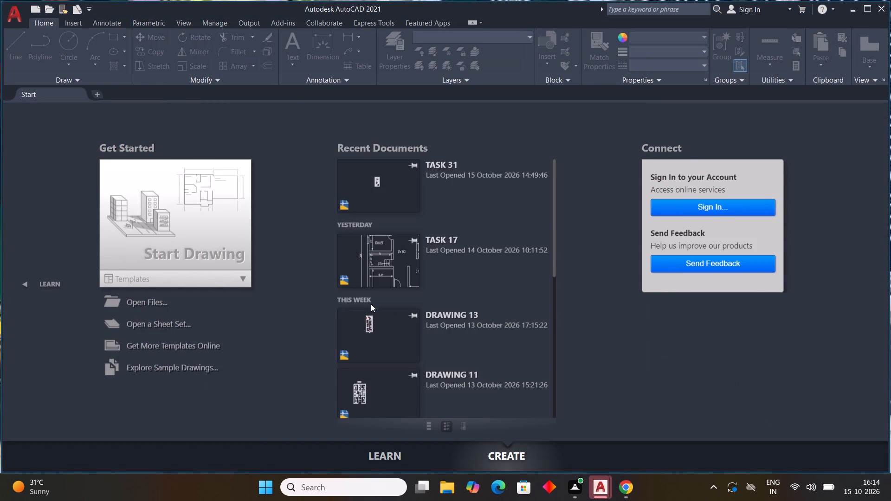
scroll(279, 261, "down", 3)
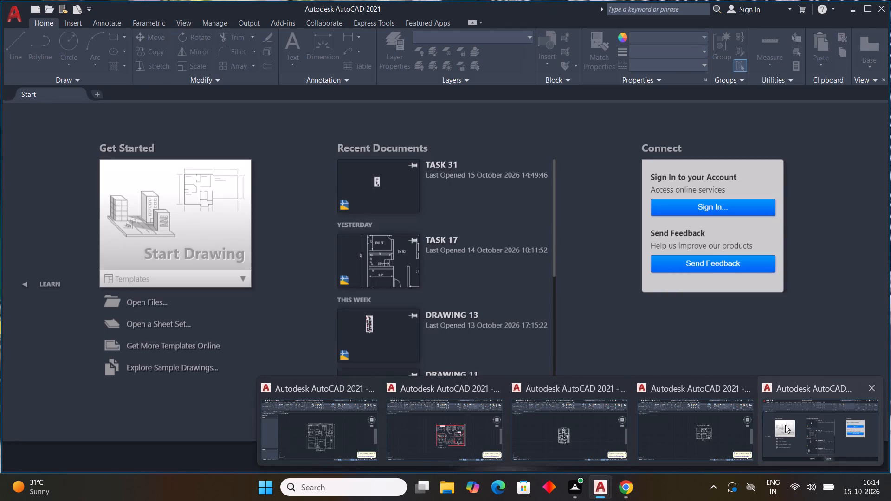
left_click(785, 425)
double_click(196, 256)
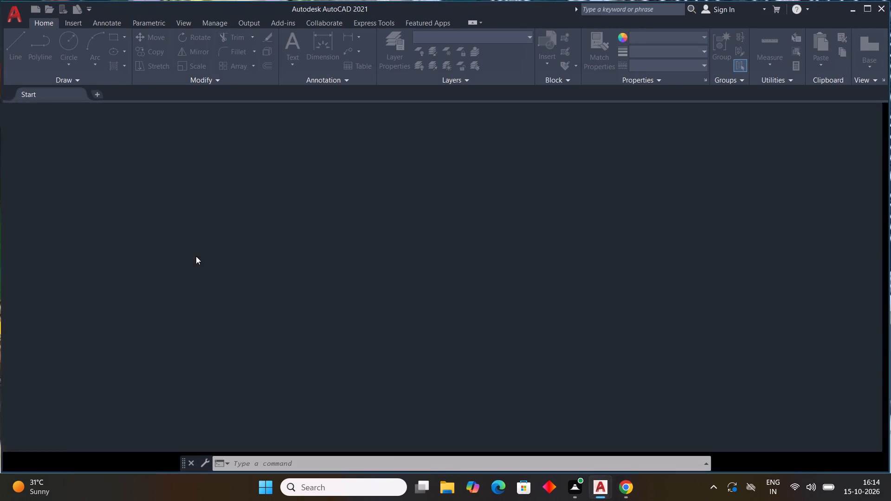
scroll(196, 256, "down", 4)
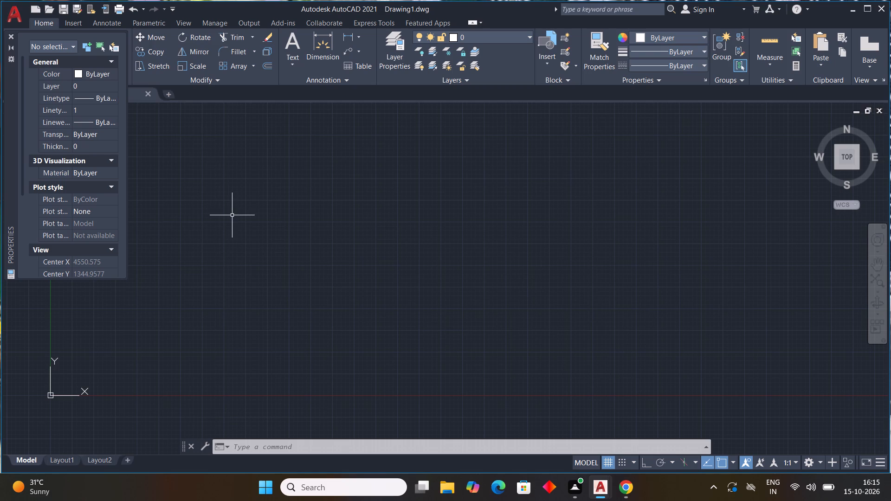
Configure the drawing units to Engineering length with 0'-0.0" precision and an insertion scale in inches.
type("UN")
key("space")
left_click(384, 161)
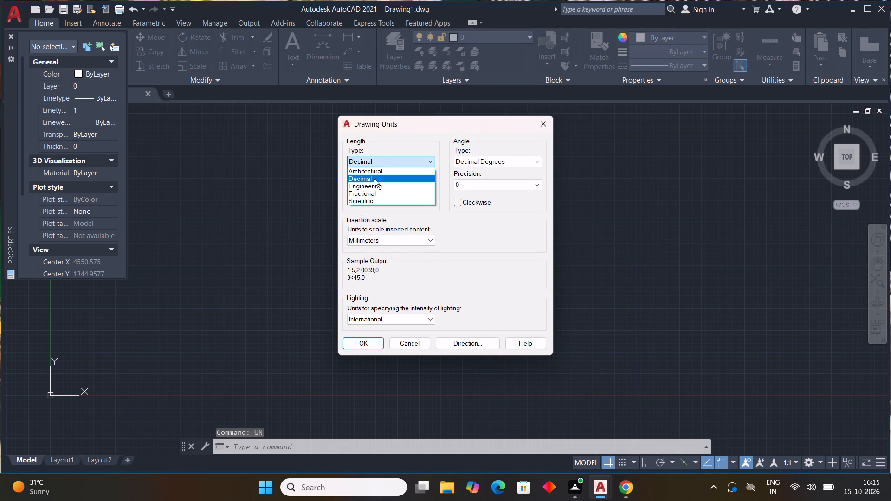
left_click(370, 187)
left_click(370, 185)
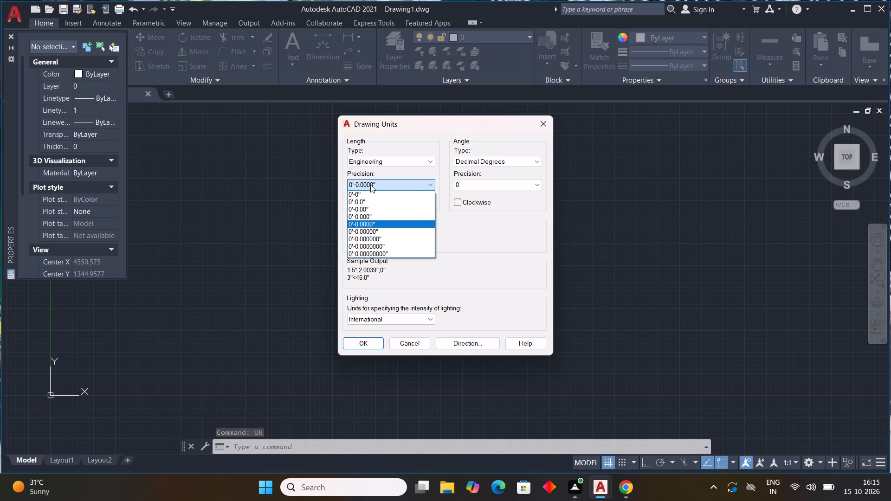
left_click(365, 204)
left_click(398, 239)
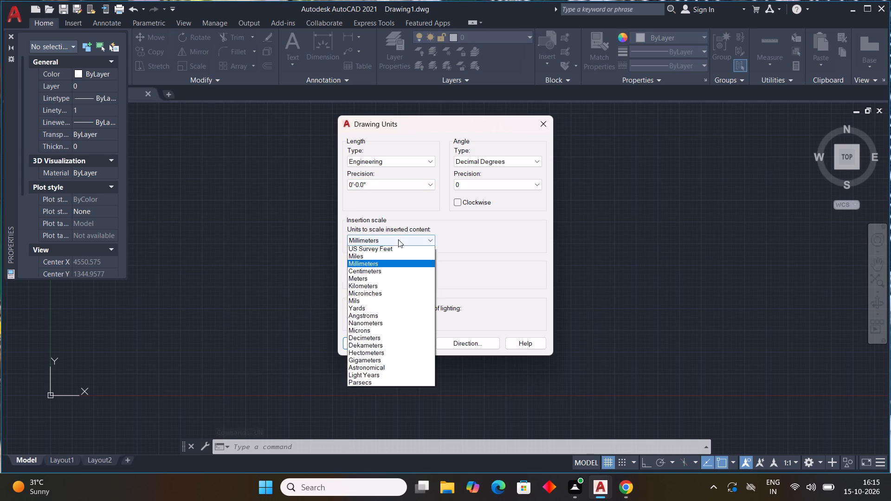
left_click(383, 254)
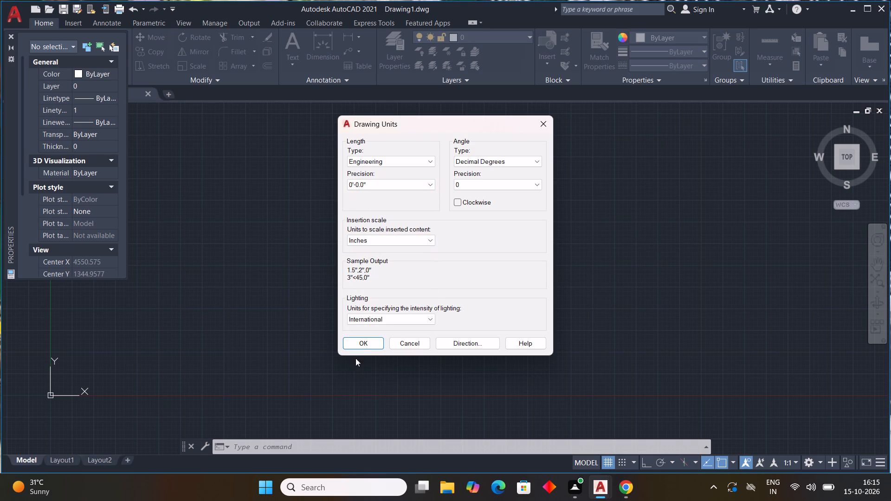
left_click(362, 342)
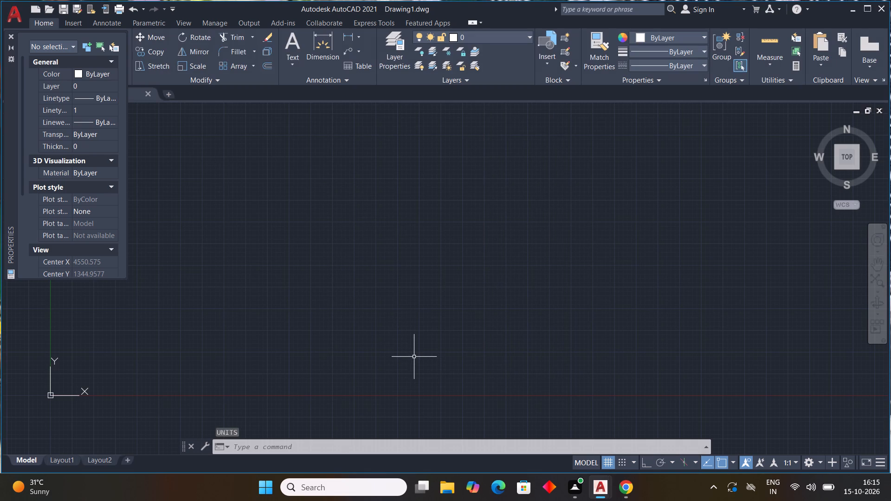
Modify the ISO-25 dimension style's primary units to Engineering format, 0'-0.0" precision and a 9" round-off.
key("d")
key("space")
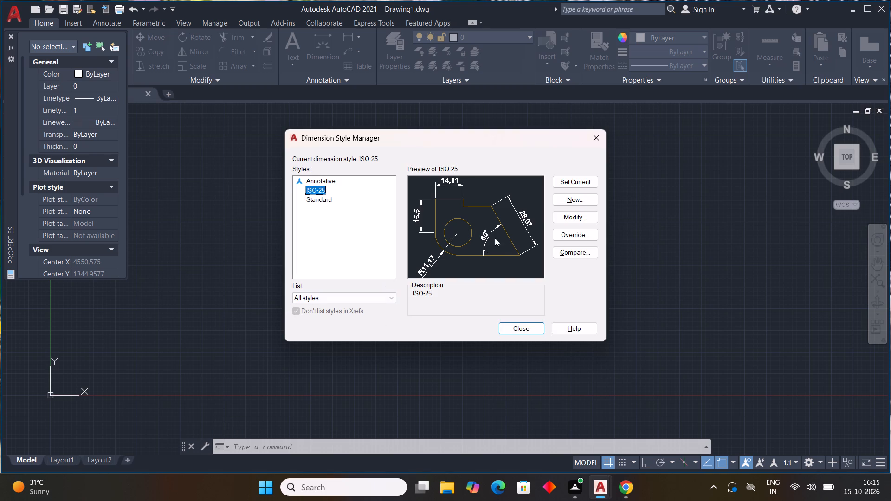
double_click(578, 218)
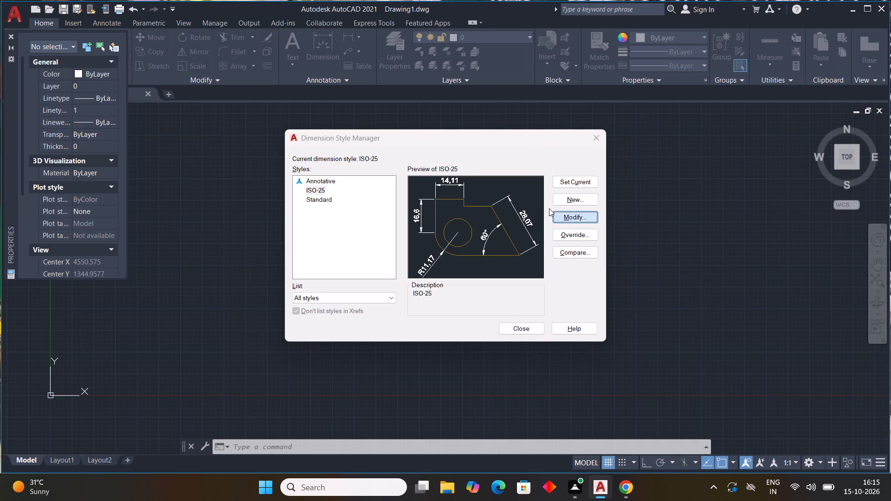
left_click(426, 116)
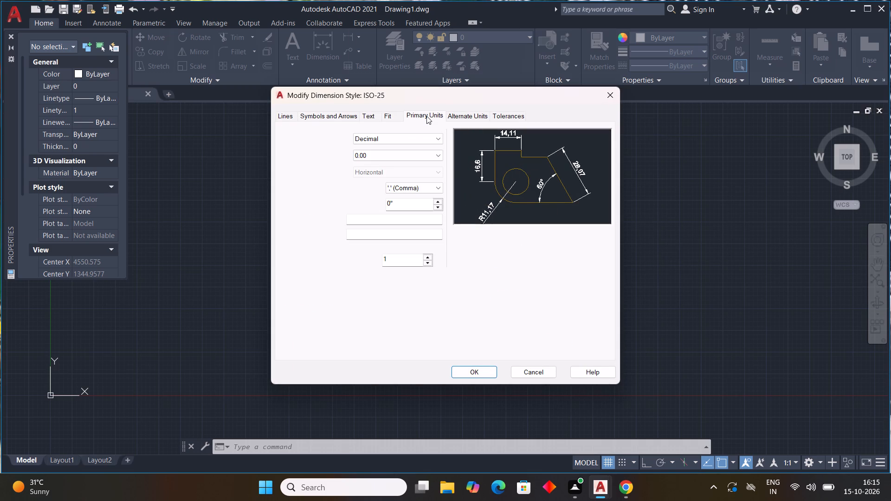
left_click(390, 142)
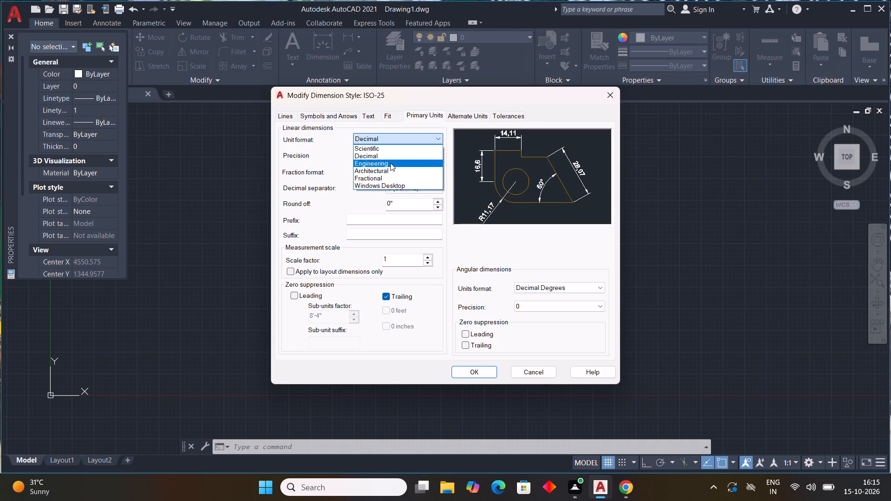
left_click(390, 163)
left_click(394, 154)
left_click(388, 173)
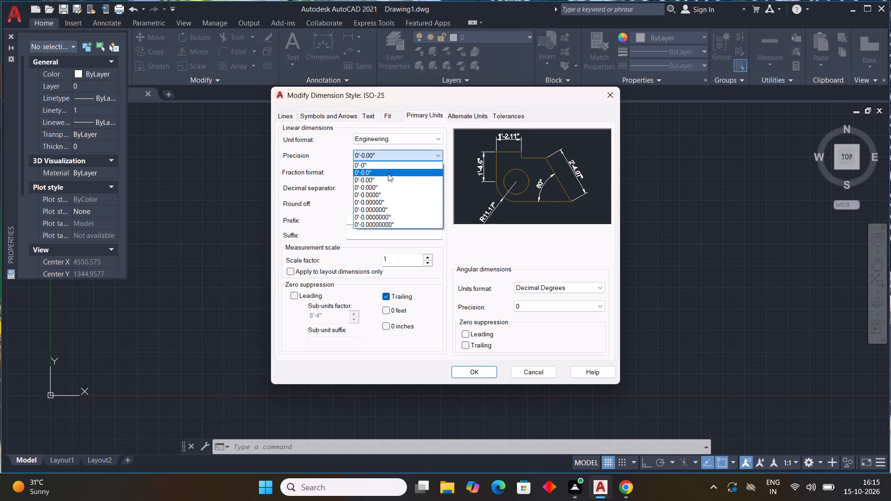
left_click_drag(407, 201, 344, 210)
type("9\"")
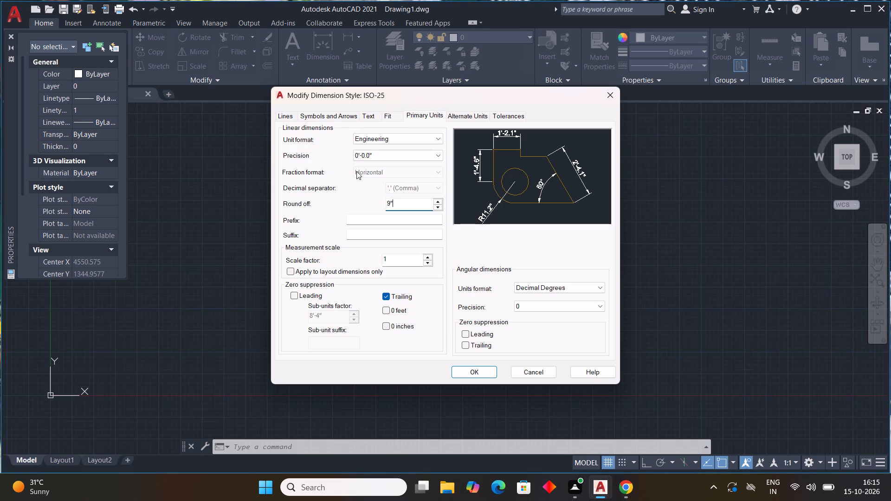
Set the dimension style's text height to 9".
left_click(368, 111)
left_click(368, 119)
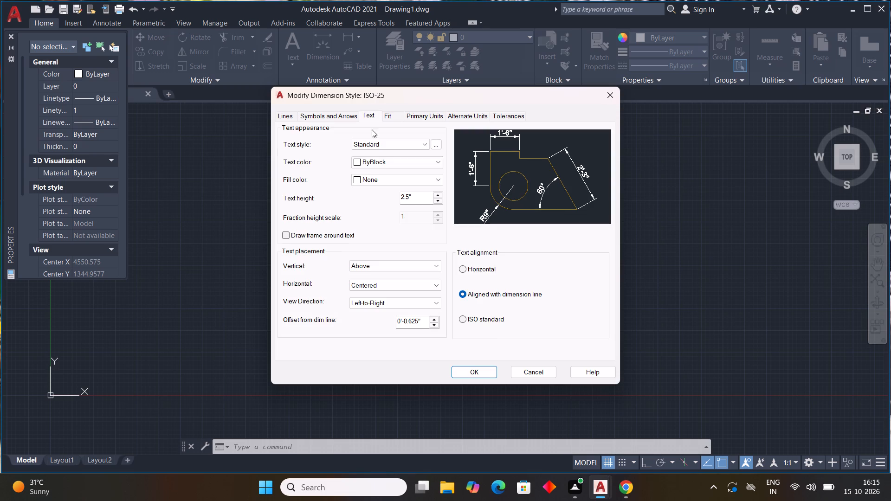
left_click_drag(418, 195, 358, 210)
type("9\"")
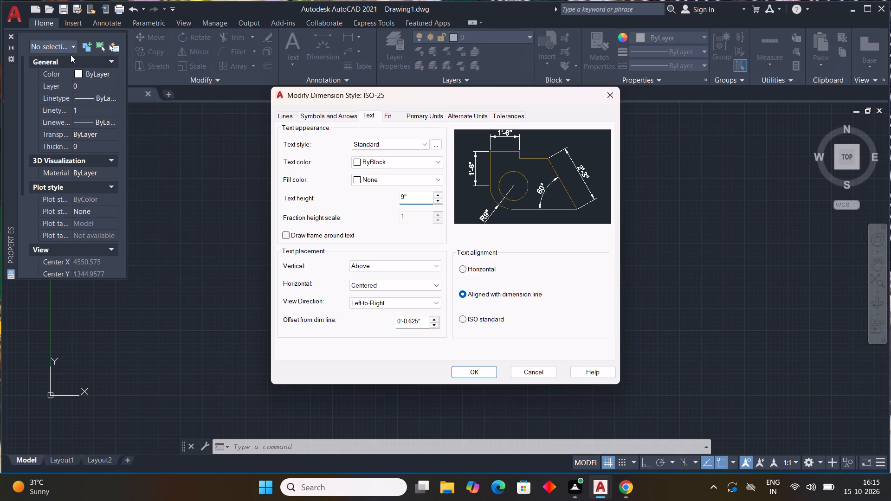
Set the dimension style's arrow size to 9", save it and make ISO-25 the current style.
left_click(323, 118)
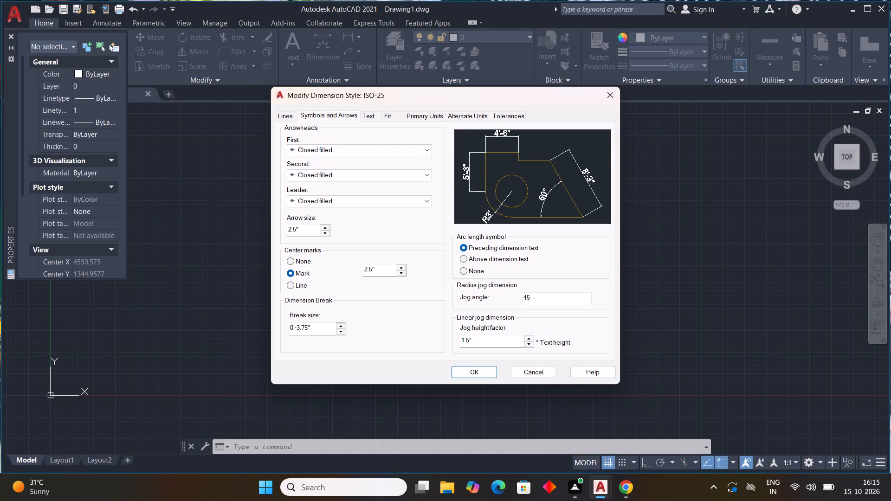
left_click_drag(310, 229, 4, 208)
type("9\"")
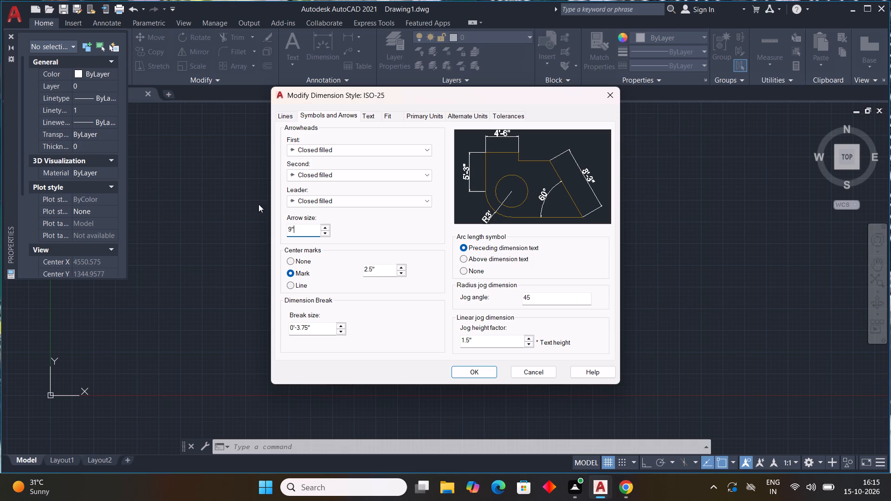
left_click(479, 369)
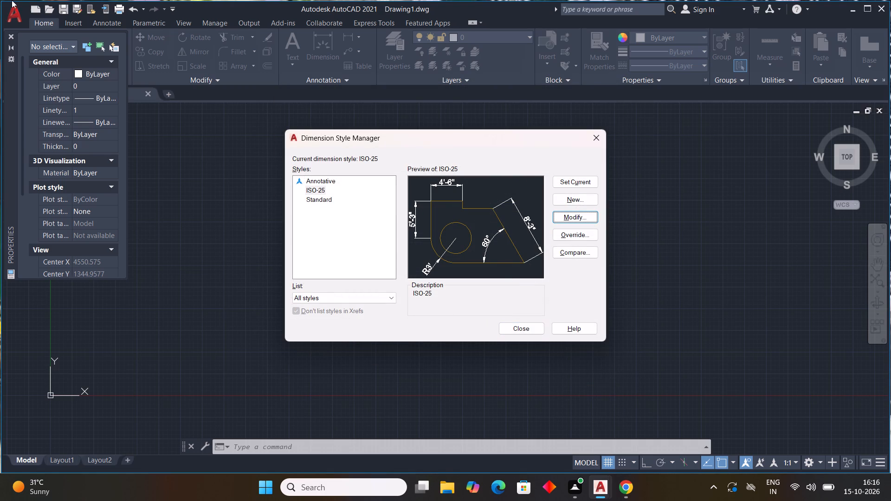
triple_click(571, 181)
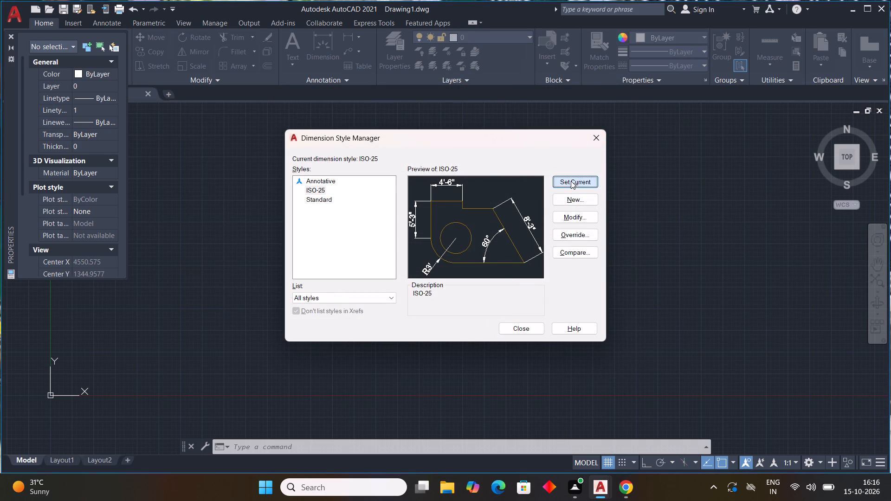
left_click(538, 331)
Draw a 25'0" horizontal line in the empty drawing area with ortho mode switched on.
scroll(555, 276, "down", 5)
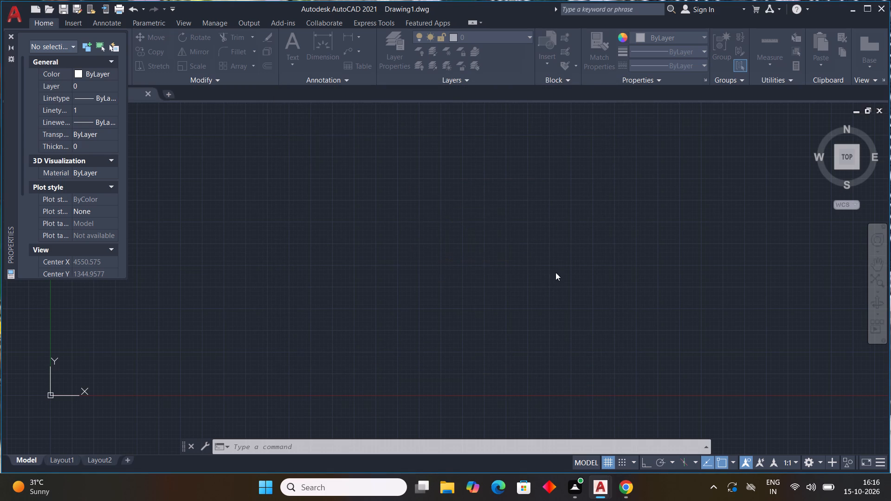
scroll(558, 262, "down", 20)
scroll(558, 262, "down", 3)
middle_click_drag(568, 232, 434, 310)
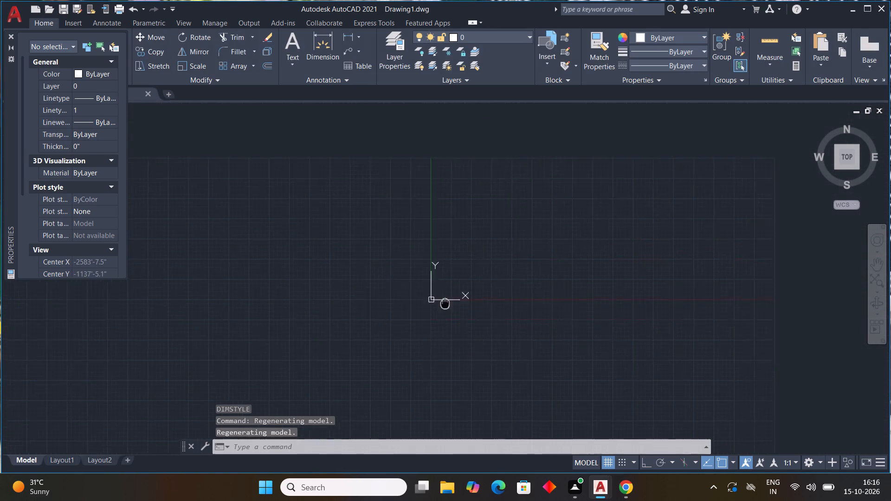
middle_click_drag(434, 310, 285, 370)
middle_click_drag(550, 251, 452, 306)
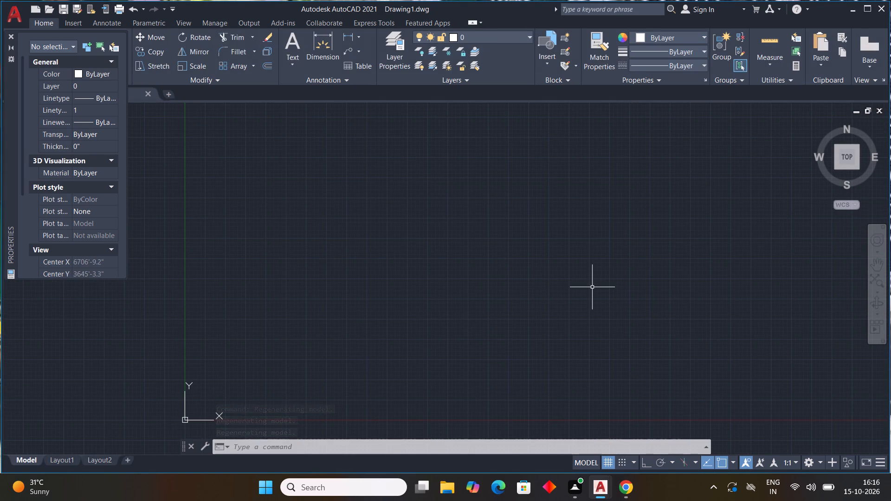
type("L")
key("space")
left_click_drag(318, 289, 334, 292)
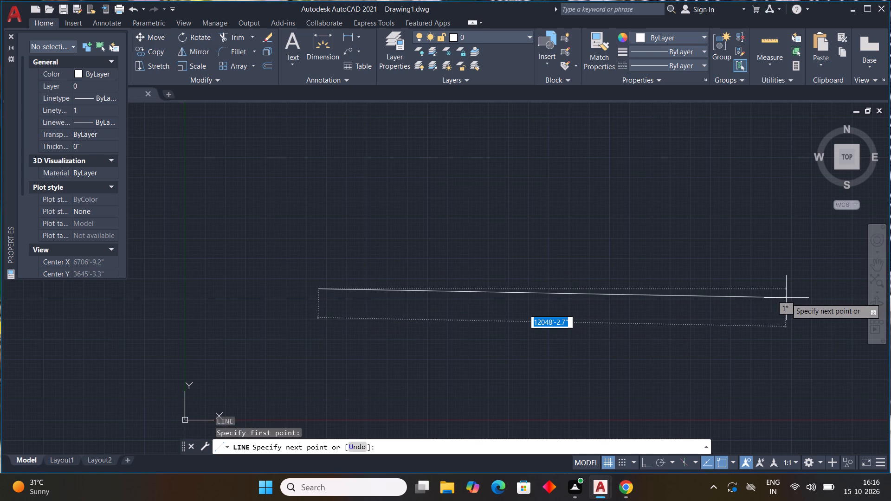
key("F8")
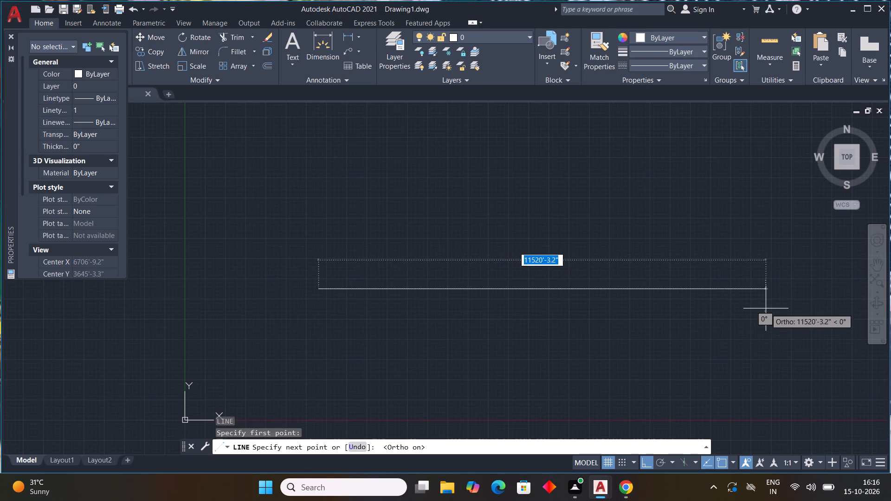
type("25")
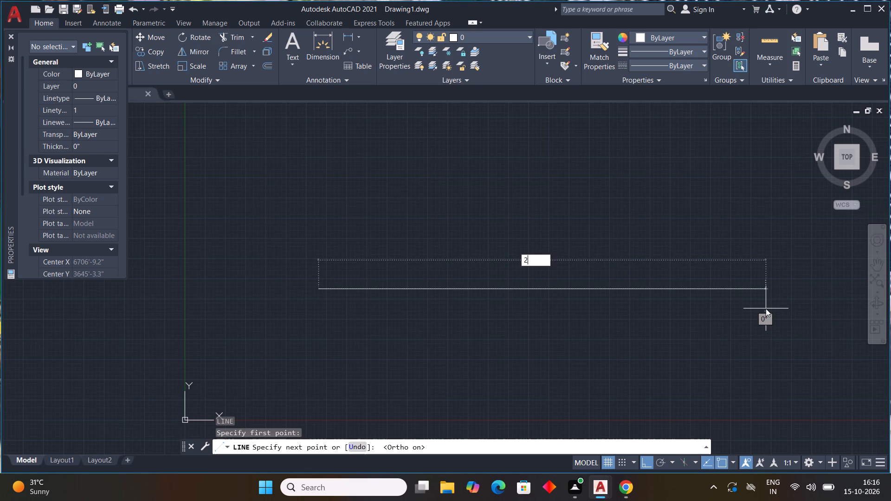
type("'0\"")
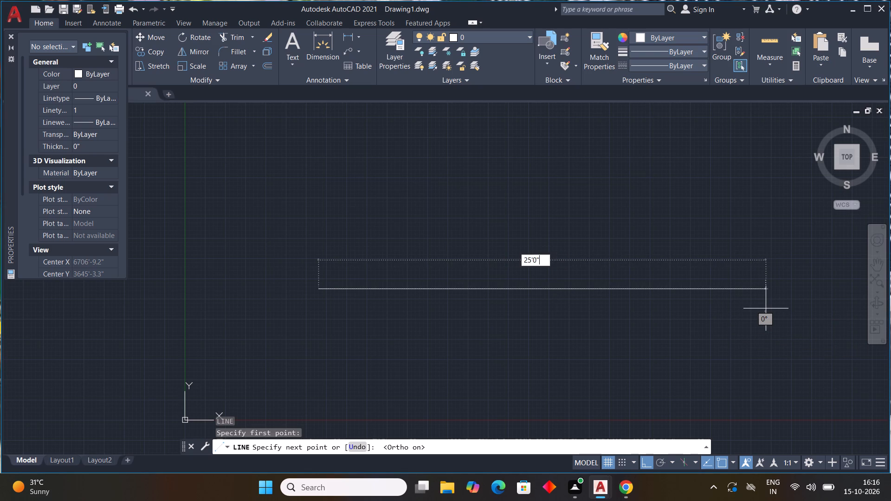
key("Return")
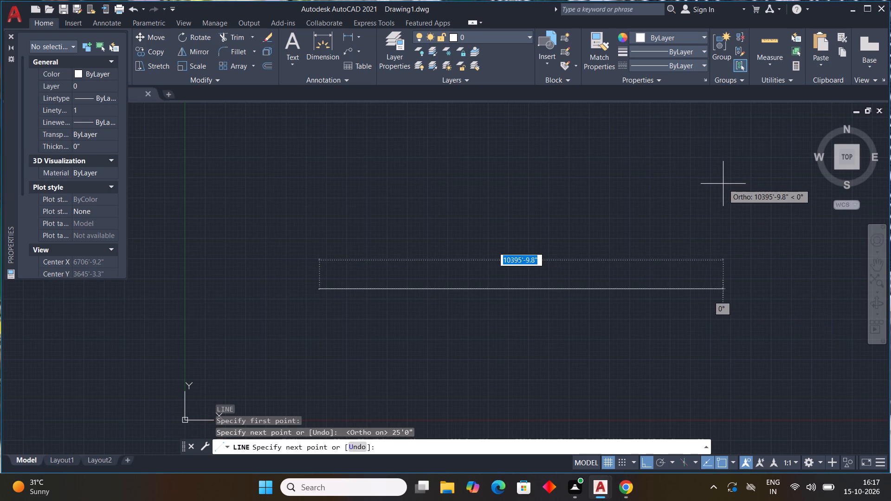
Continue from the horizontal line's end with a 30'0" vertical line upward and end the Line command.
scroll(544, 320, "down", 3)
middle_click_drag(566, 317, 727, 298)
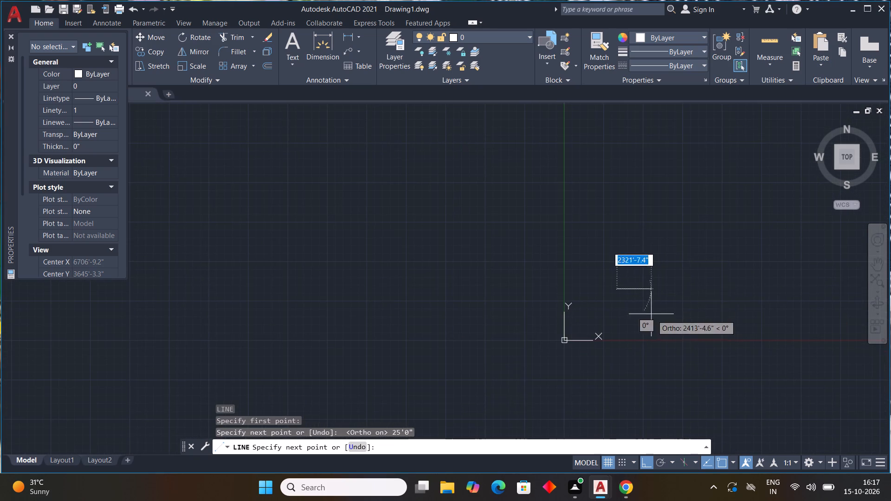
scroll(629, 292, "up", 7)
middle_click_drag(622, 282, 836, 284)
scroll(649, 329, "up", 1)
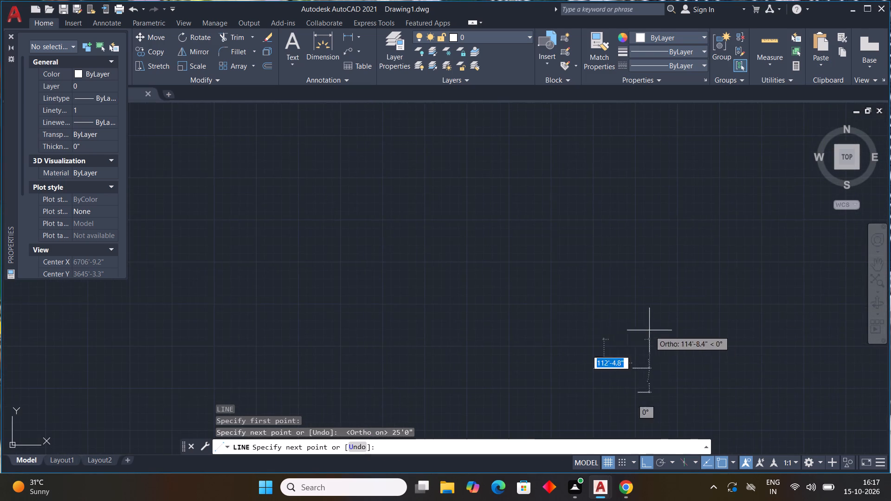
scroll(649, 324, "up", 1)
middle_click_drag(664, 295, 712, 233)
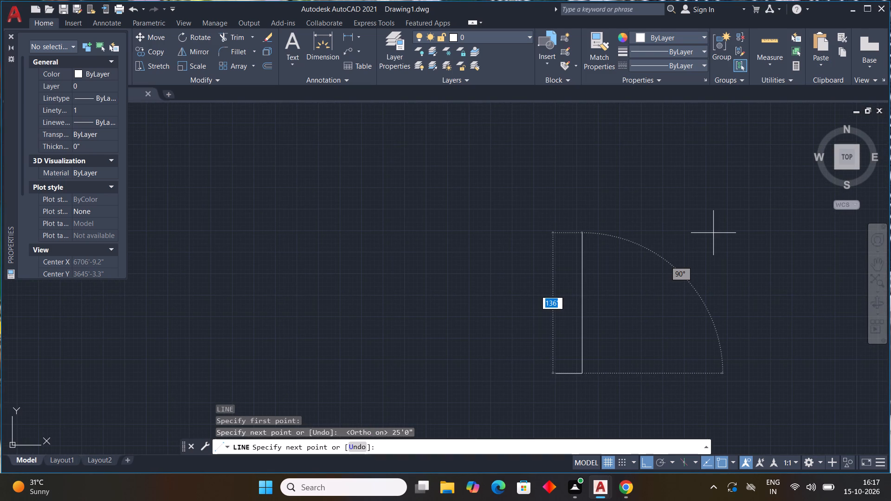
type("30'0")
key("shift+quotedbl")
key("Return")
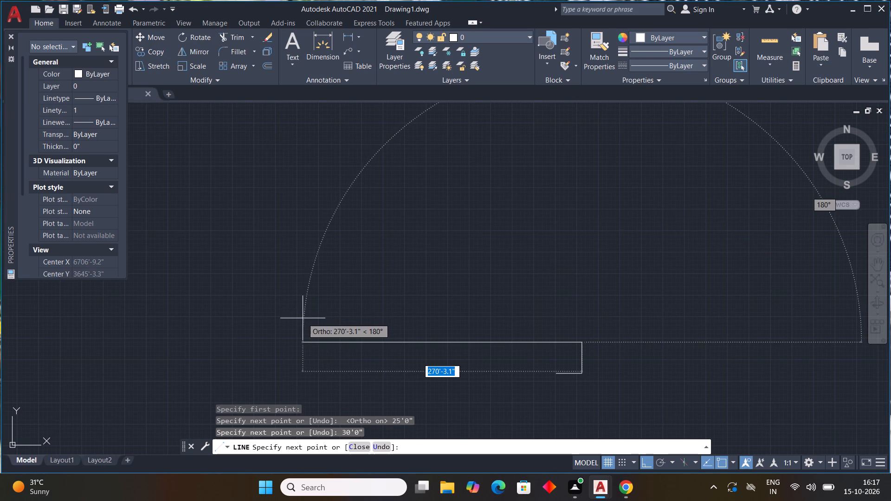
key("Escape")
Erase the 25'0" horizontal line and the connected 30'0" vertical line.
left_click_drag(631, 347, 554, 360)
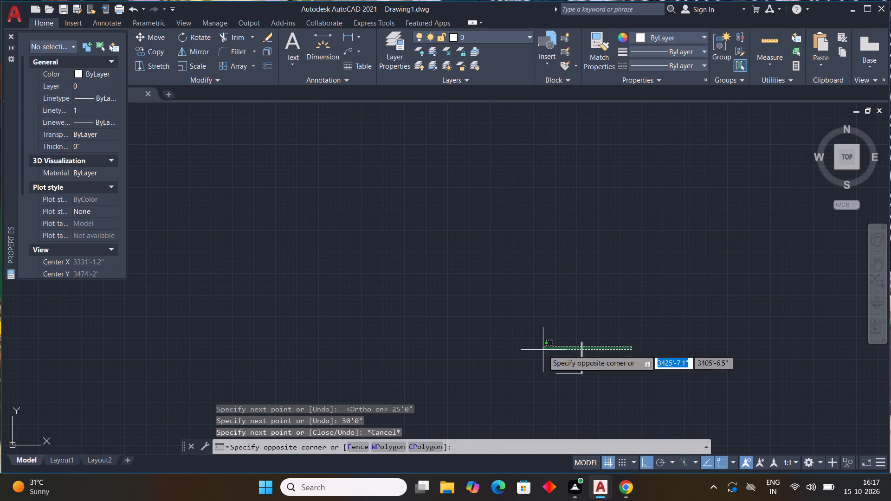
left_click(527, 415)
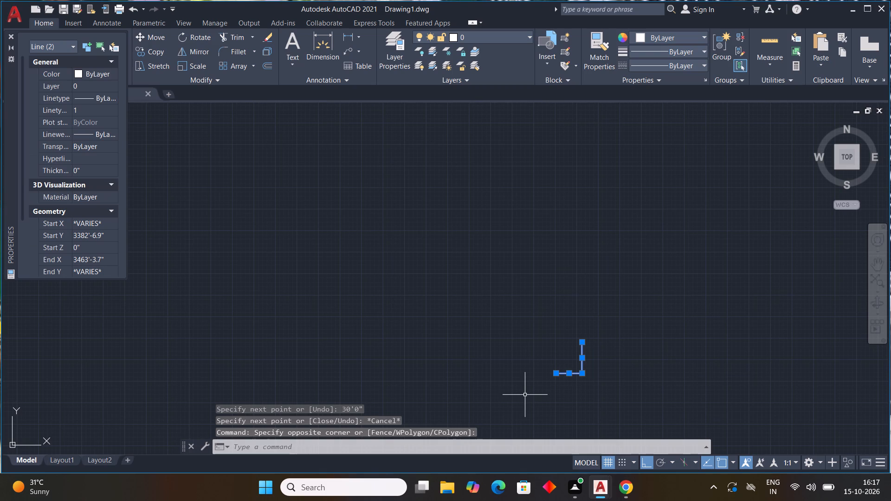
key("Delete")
Draw a single 30'0" horizontal line in the empty drawing area and end the Line command.
type("L")
key("space")
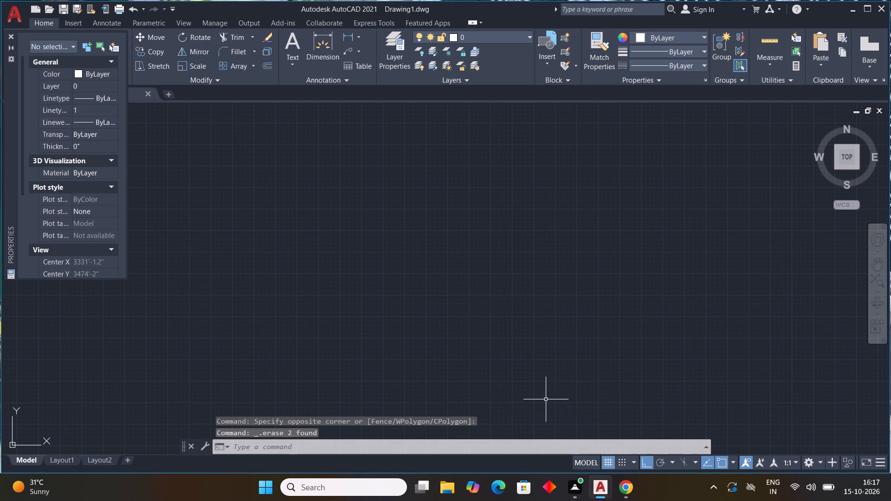
left_click_drag(425, 360, 523, 347)
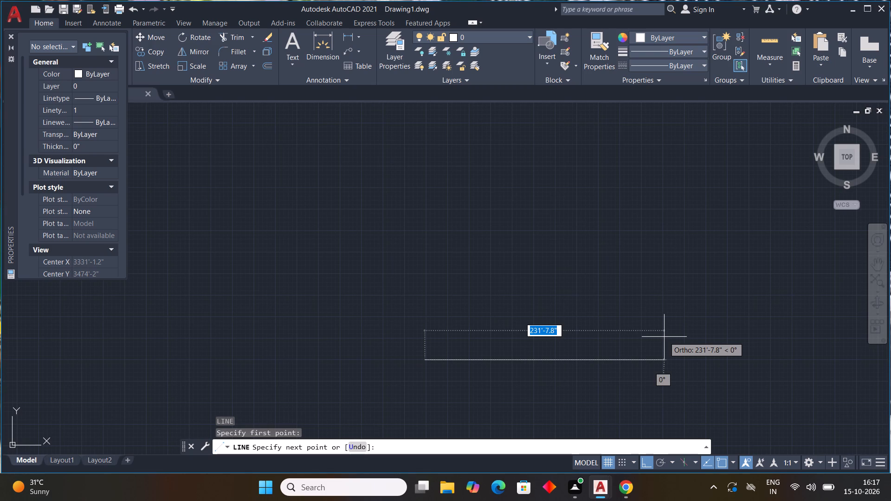
key("3")
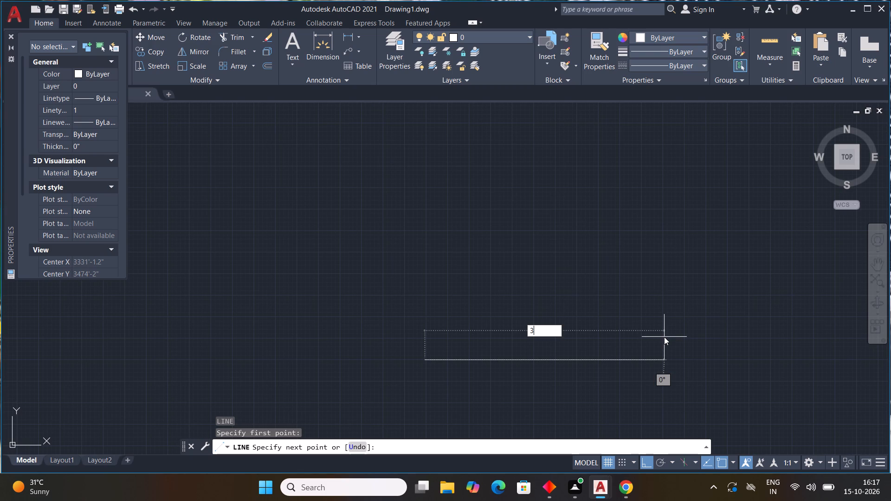
type("0'0\"")
key("Return")
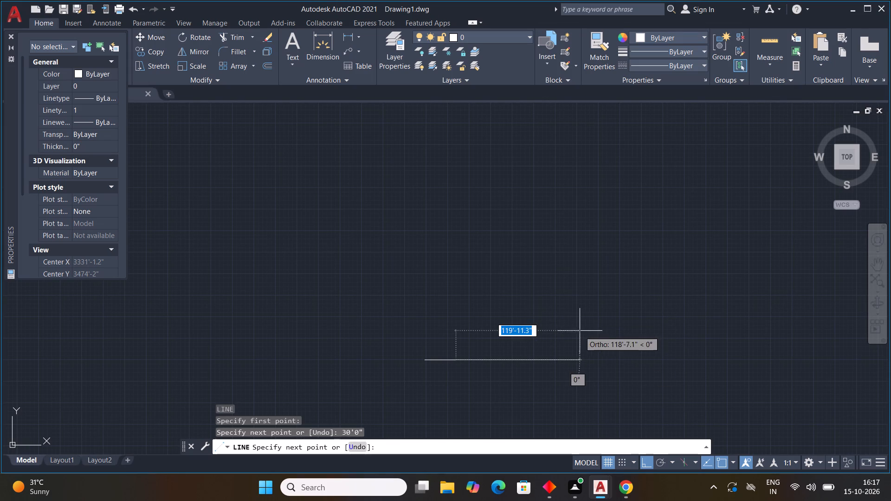
scroll(497, 215, "down", 2)
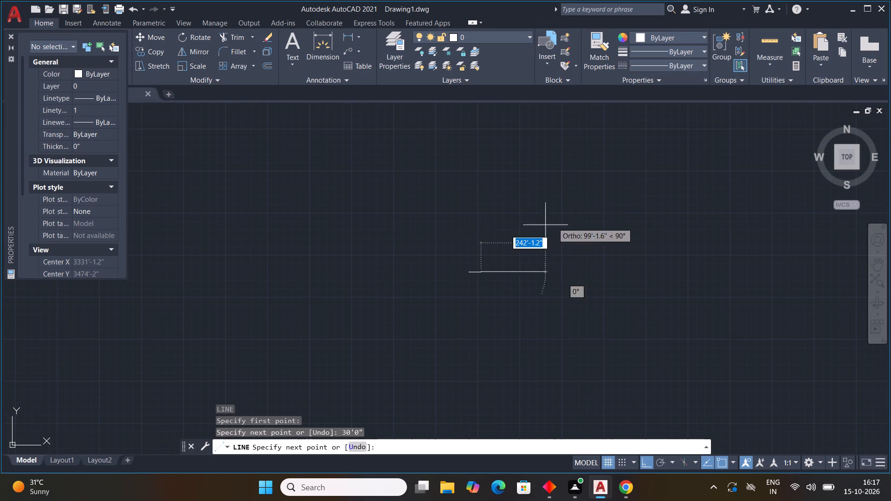
key("Escape")
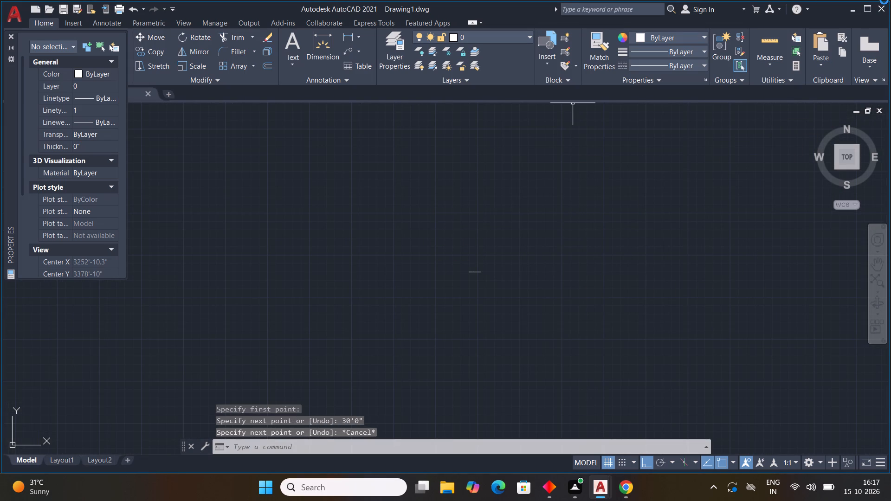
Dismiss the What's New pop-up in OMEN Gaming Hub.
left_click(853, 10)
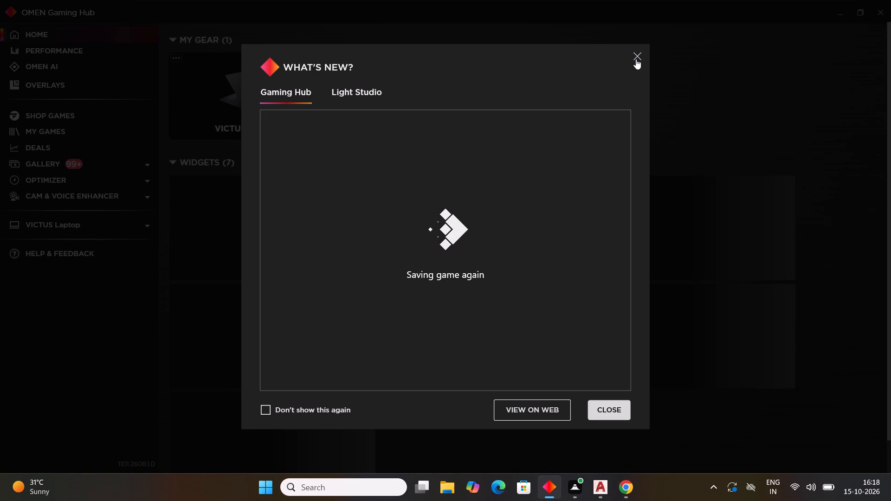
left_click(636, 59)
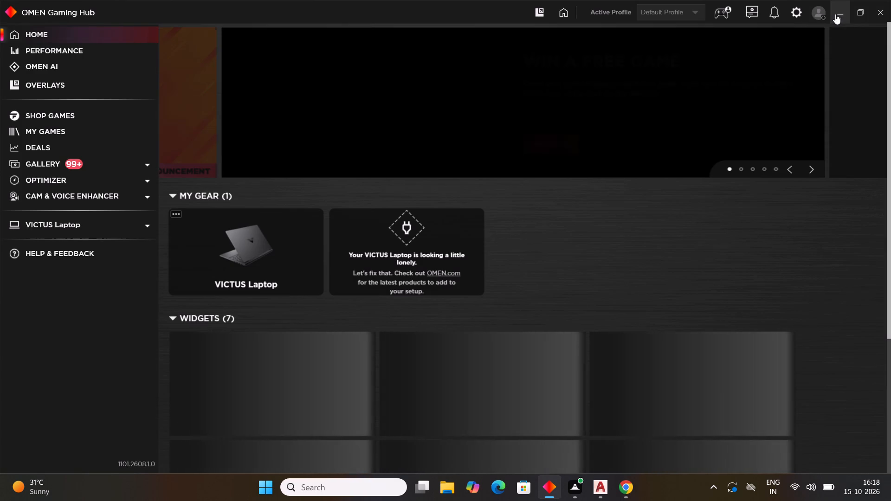
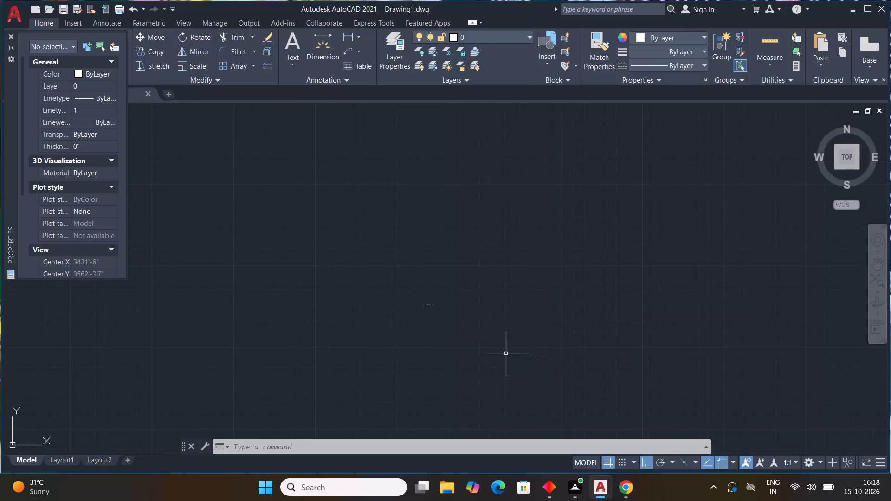
Complete the rectangular outline from the 30'0" line's right end: 25'0" up, 30'0" left, and down to its left end.
middle_click_drag(506, 353, 637, 381)
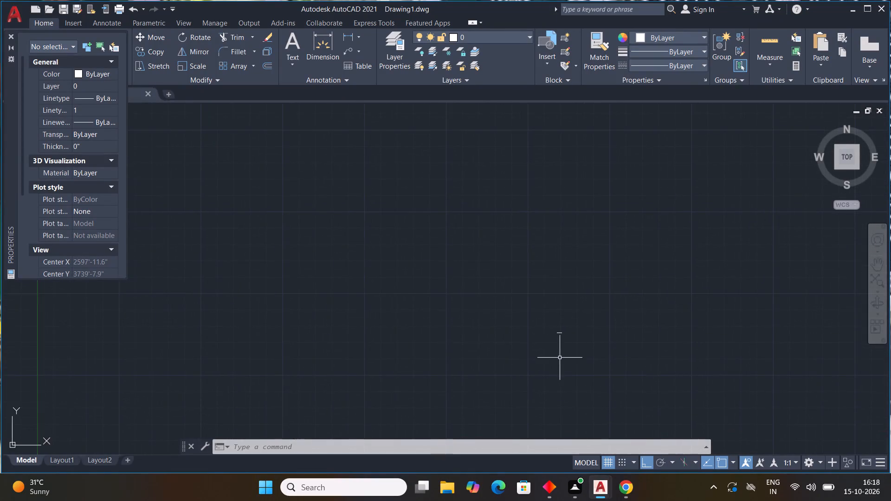
scroll(550, 349, "up", 3)
type("L")
key("space")
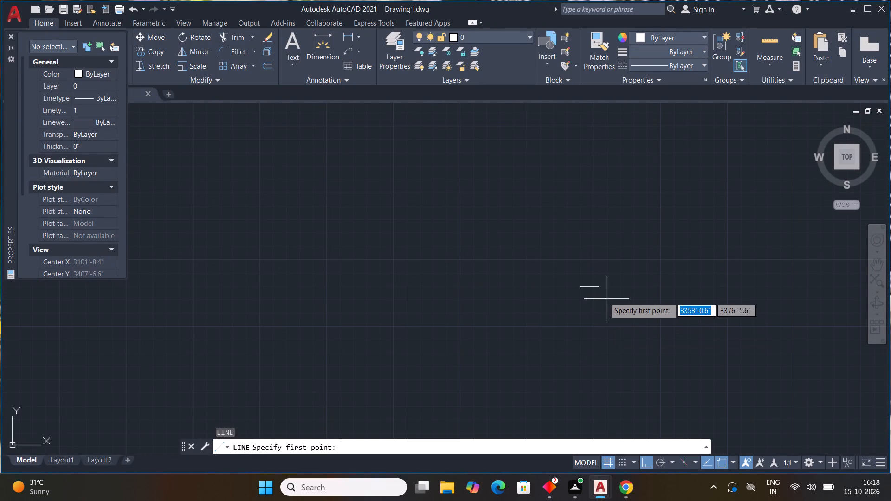
scroll(599, 287, "up", 5)
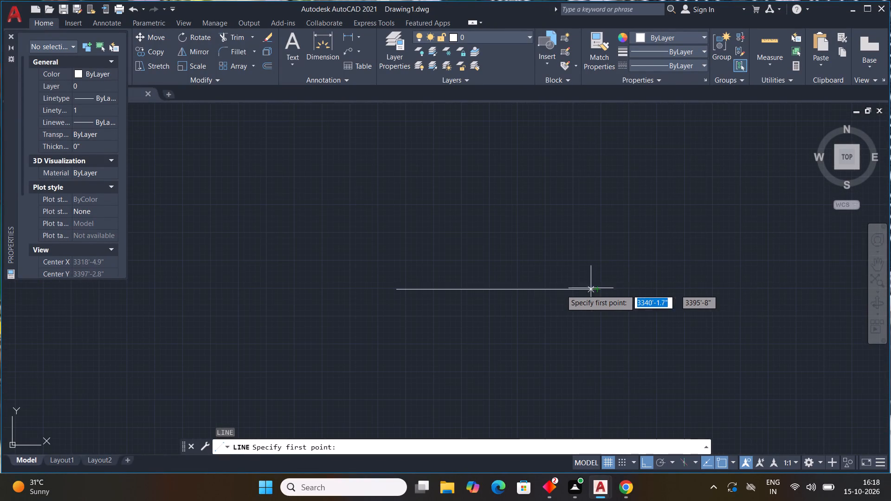
left_click(600, 290)
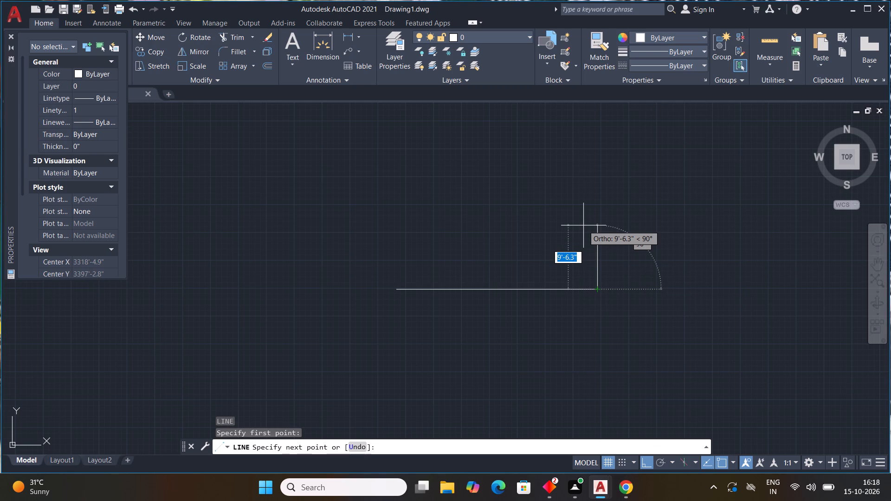
key("2")
type("5'0\"")
key("Return")
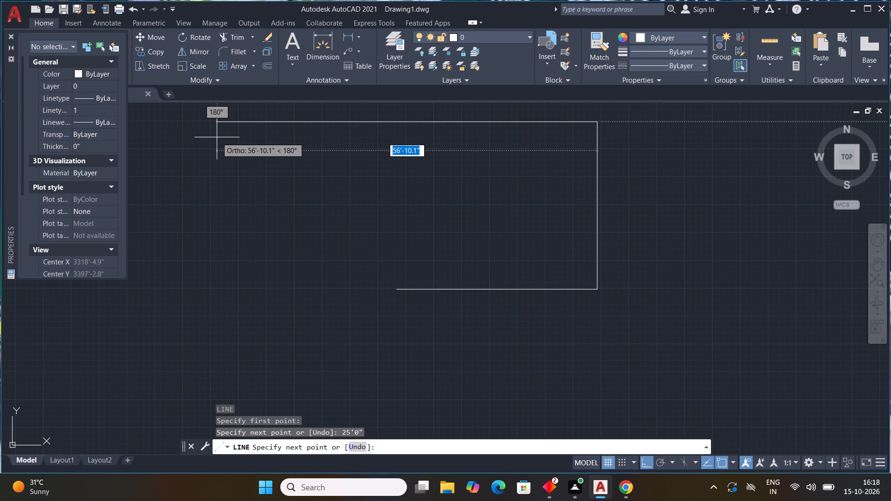
type("30'0\"")
key("Return")
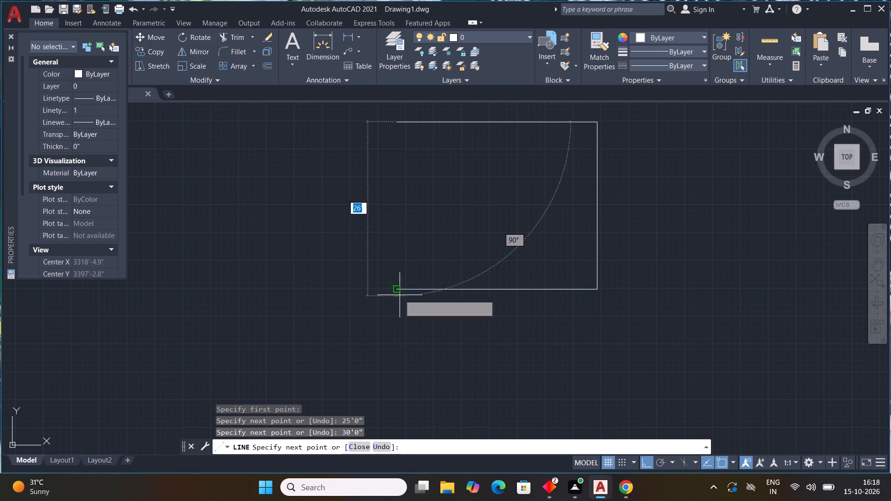
scroll(397, 292, "up", 3)
left_click(398, 295)
key("Escape")
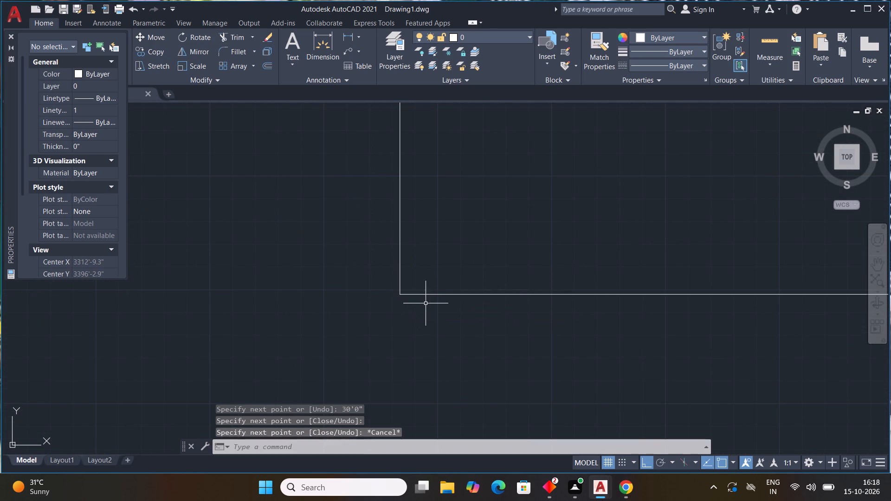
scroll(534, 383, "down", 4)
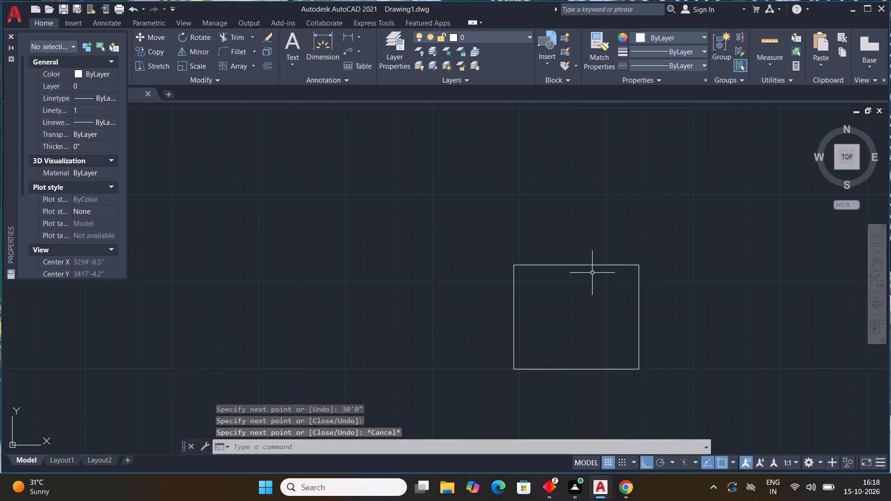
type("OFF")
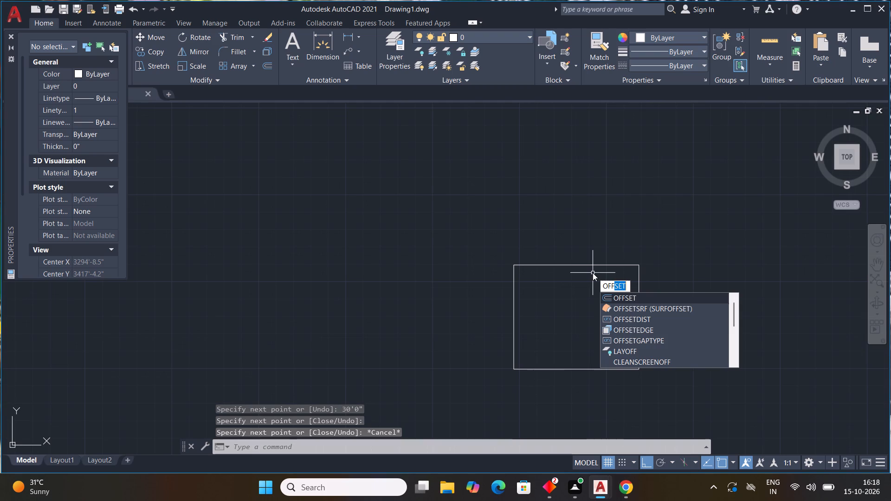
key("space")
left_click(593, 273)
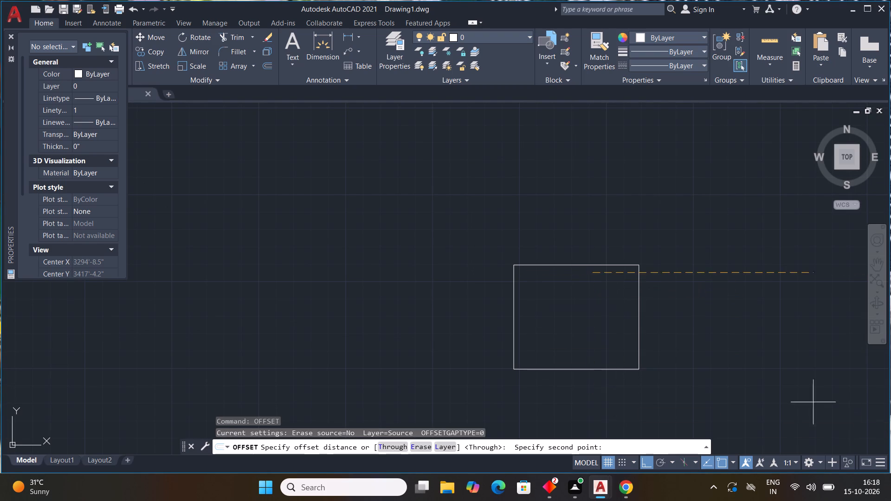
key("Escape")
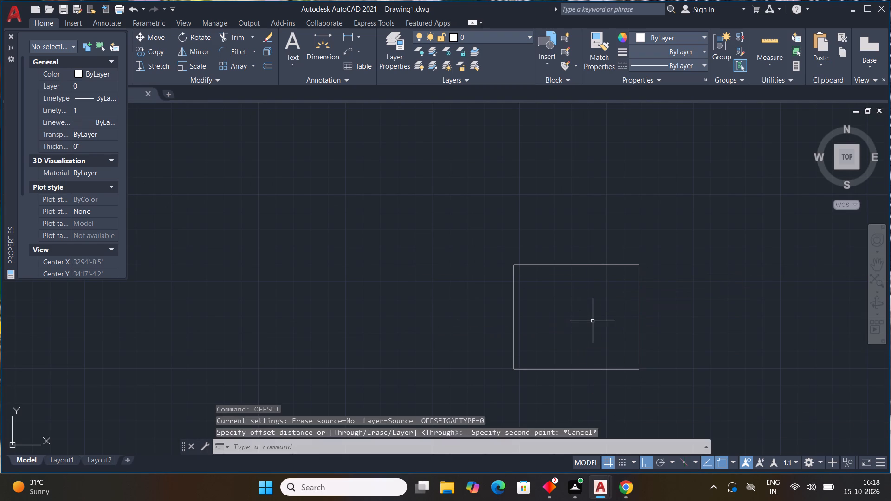
Offset all four outline lines 9" inward to form the exterior walls.
key("space")
type("9\"")
key("Return")
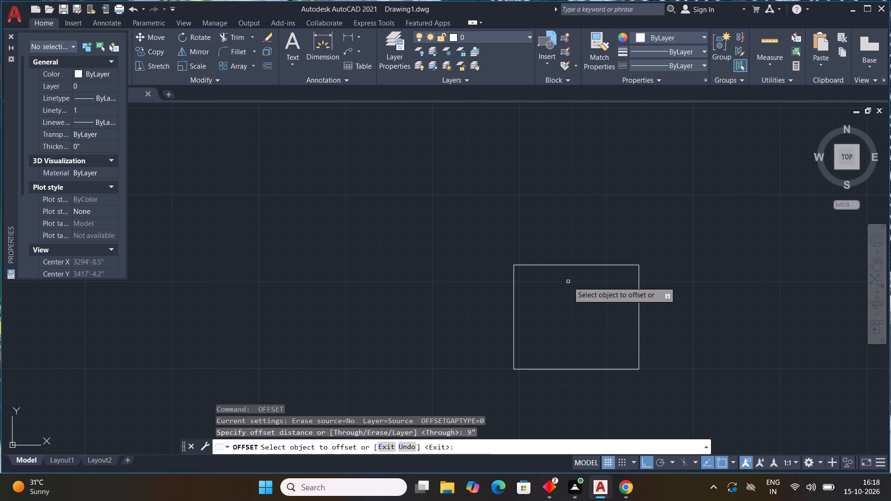
scroll(564, 270, "up", 1)
left_click(563, 263)
left_click(569, 280)
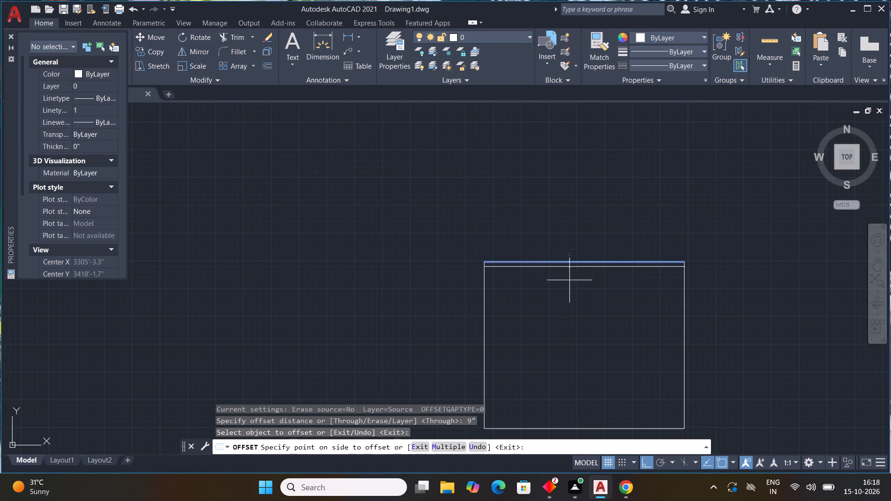
left_click(485, 347)
left_click(520, 350)
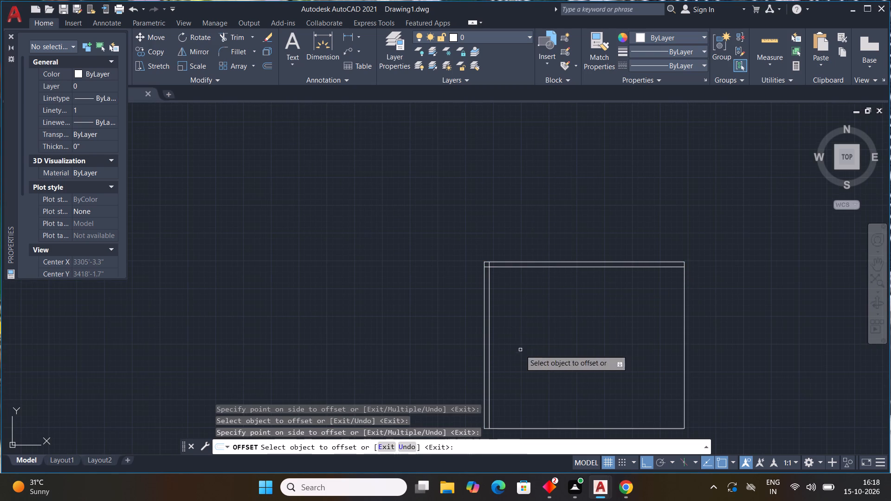
left_click_drag(520, 427, 523, 412)
left_click(526, 400)
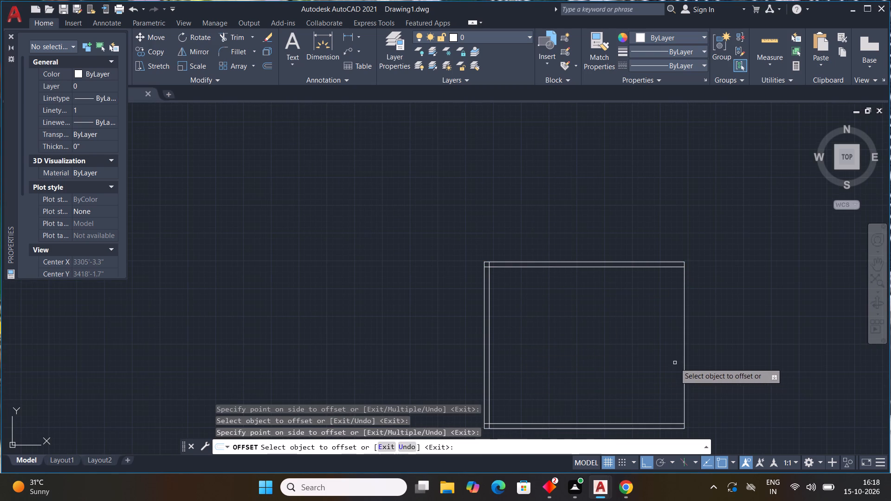
left_click(683, 364)
left_click(676, 362)
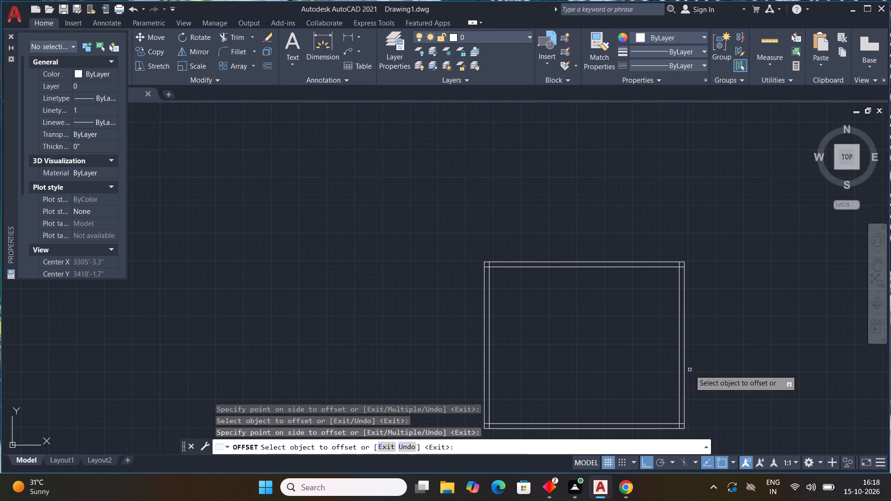
key("Escape")
key("Escape")
key("Escape")
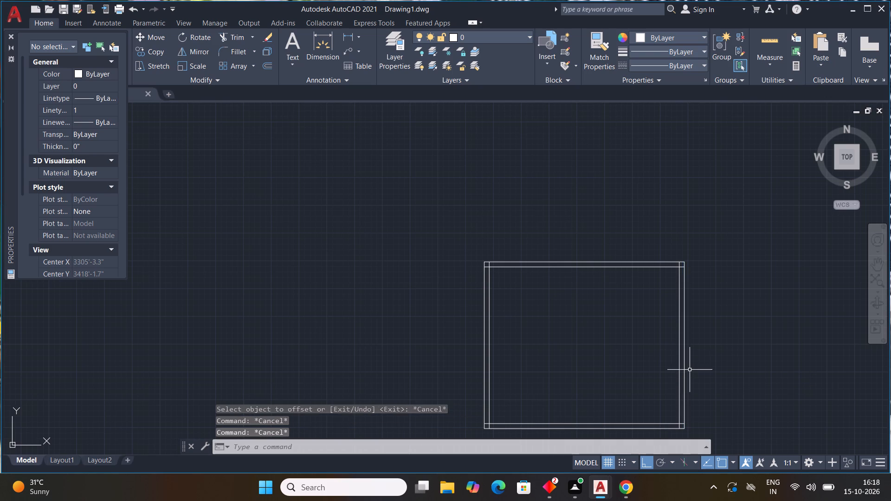
key("Escape")
Trim the overlapping inner wall lines at the two top corners of the outline.
type("TR")
key("space")
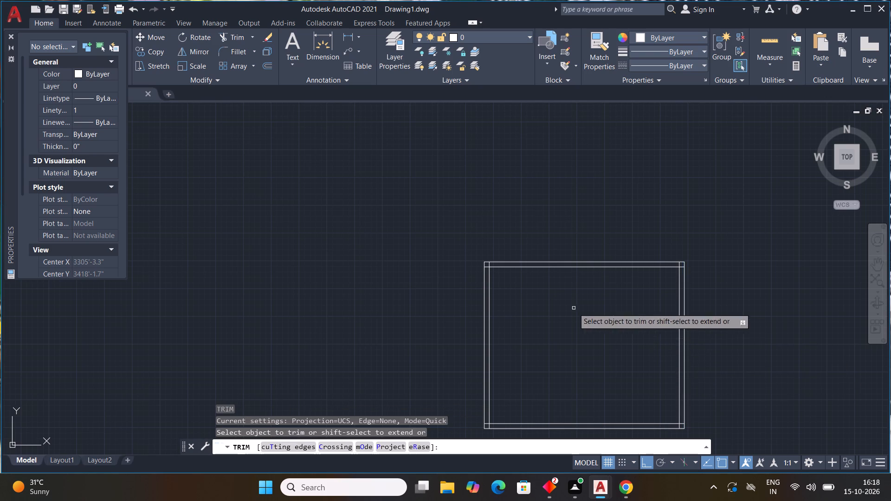
scroll(485, 265, "up", 4)
left_click_drag(497, 293, 532, 266)
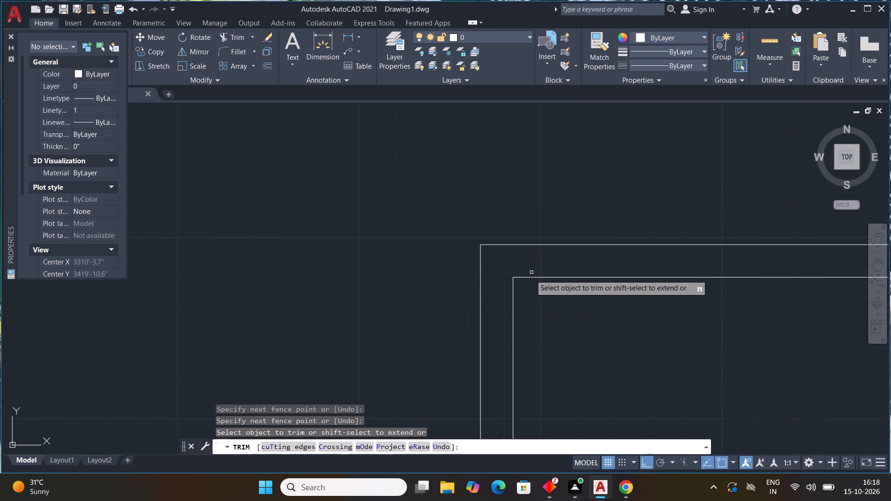
scroll(538, 300, "down", 4)
middle_click_drag(652, 349, 425, 298)
scroll(504, 261, "up", 2)
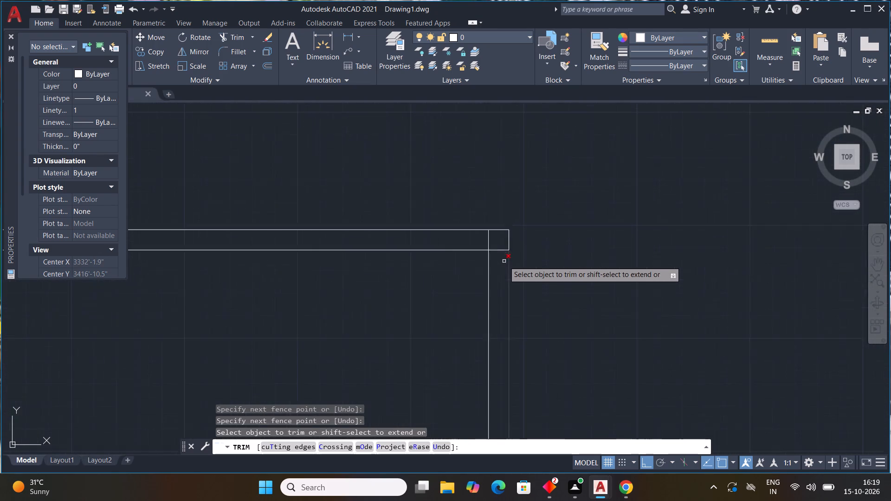
scroll(504, 261, "up", 2)
left_click_drag(502, 260, 473, 227)
Trim the overlapping inner wall lines at the two bottom corners and end the Trim command.
scroll(547, 248, "down", 4)
scroll(602, 303, "down", 2)
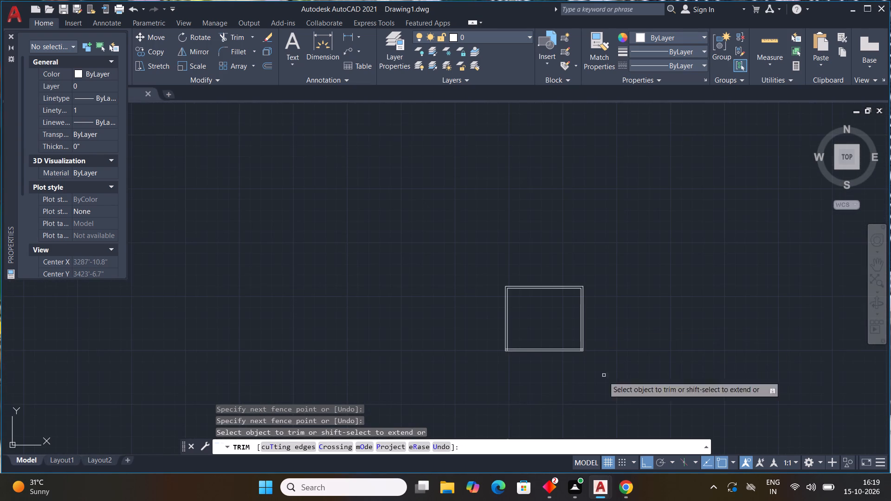
scroll(502, 360, "up", 5)
middle_click_drag(469, 357, 323, 376)
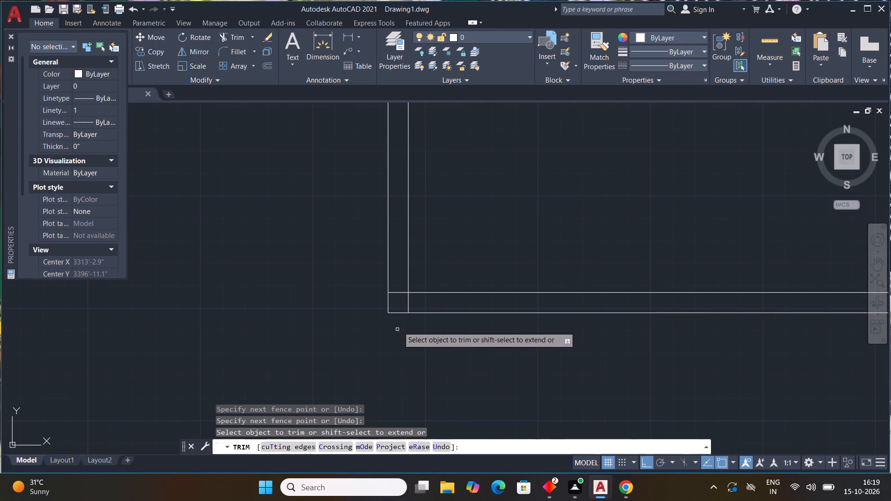
scroll(401, 305, "up", 3)
left_click_drag(394, 254, 436, 287)
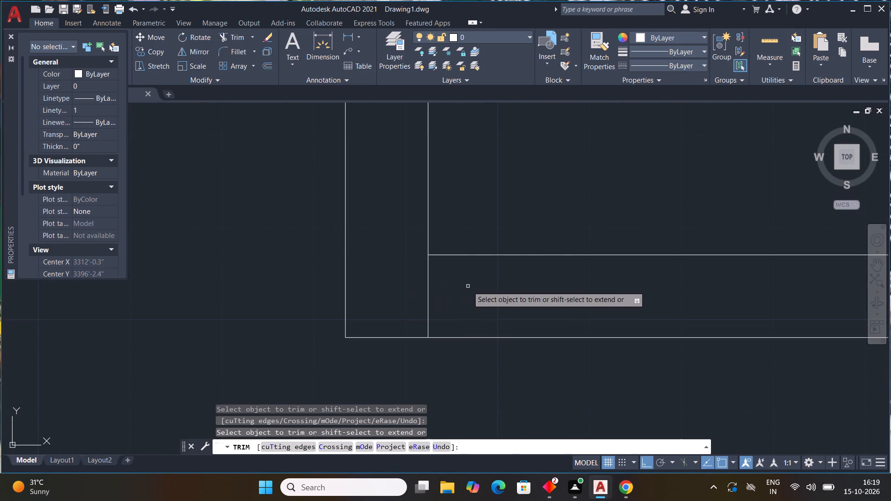
left_click_drag(460, 286, 403, 286)
scroll(477, 300, "down", 4)
scroll(596, 346, "down", 1)
middle_click_drag(596, 346, 351, 342)
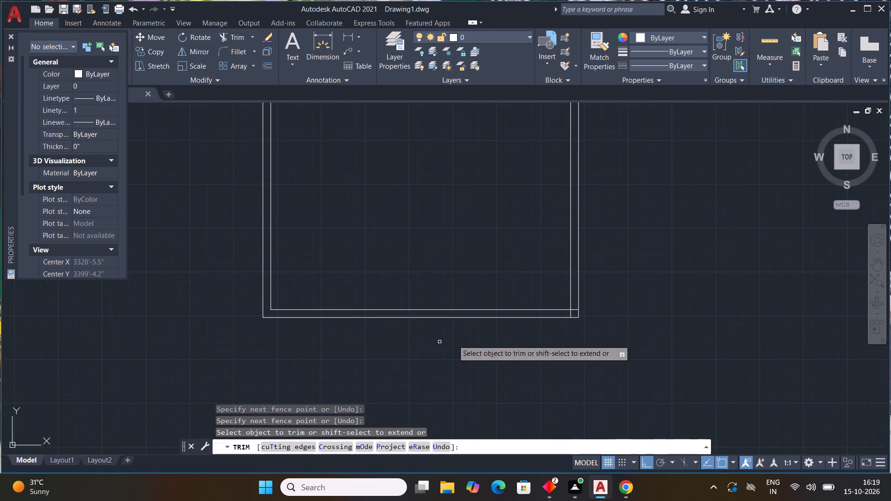
scroll(574, 307, "up", 4)
left_click_drag(587, 316, 526, 372)
scroll(635, 360, "down", 4)
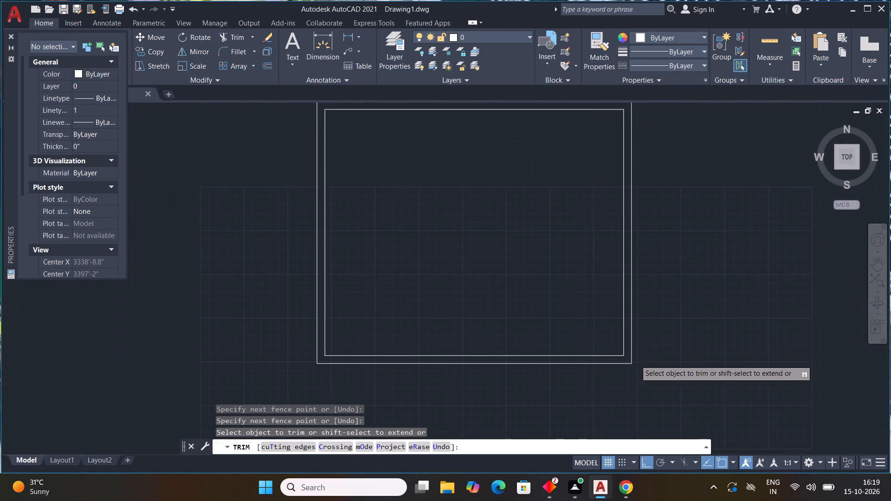
scroll(647, 367, "down", 1)
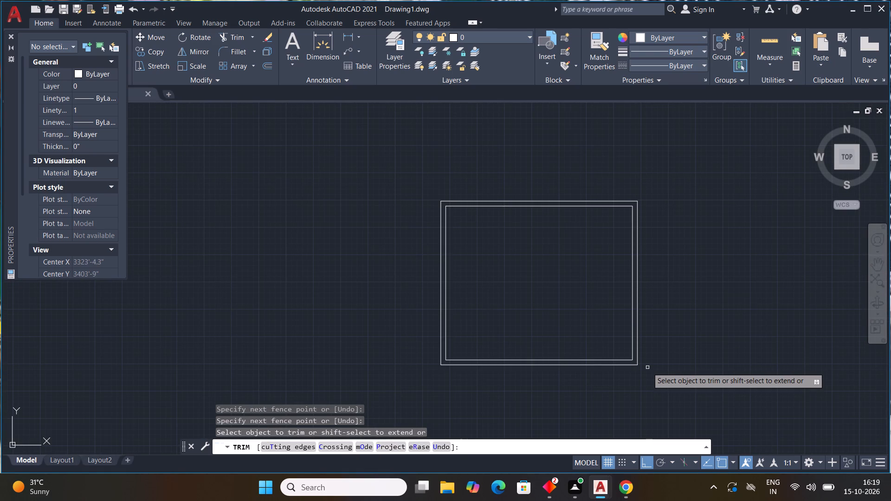
key("Escape")
key("Escape")
key("Escape")
key("Escape")
key("Escape")
key("Escape")
key("Escape")
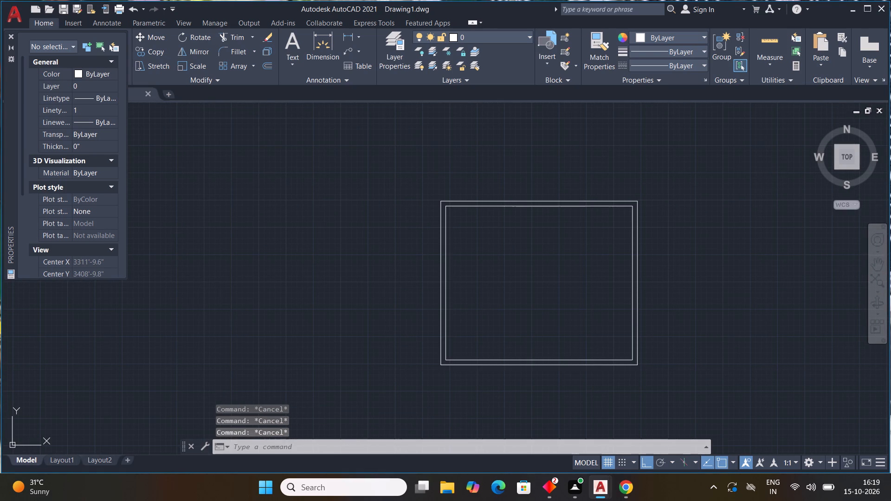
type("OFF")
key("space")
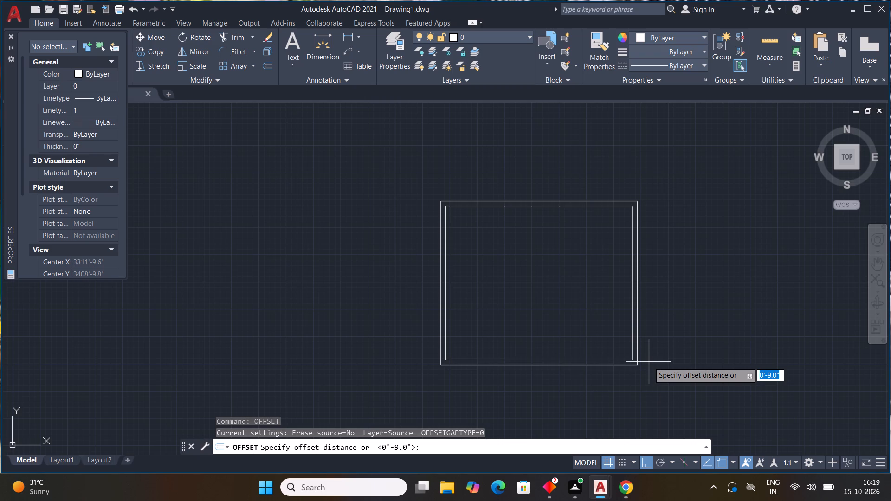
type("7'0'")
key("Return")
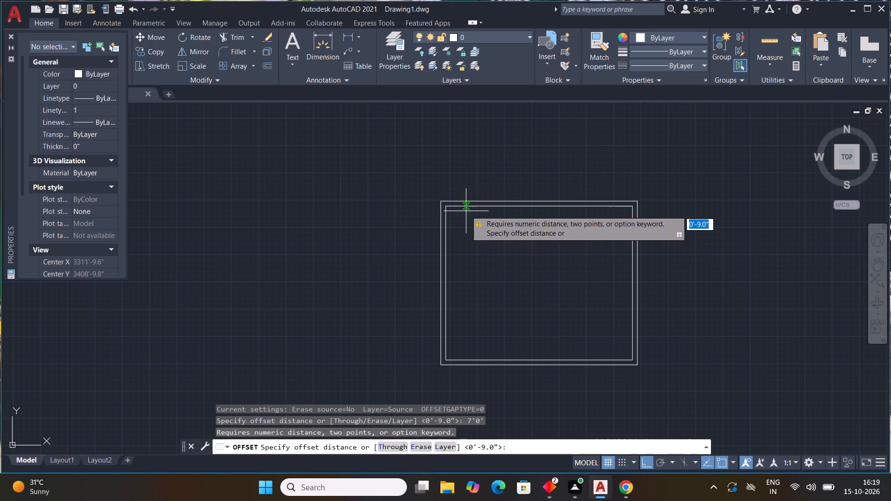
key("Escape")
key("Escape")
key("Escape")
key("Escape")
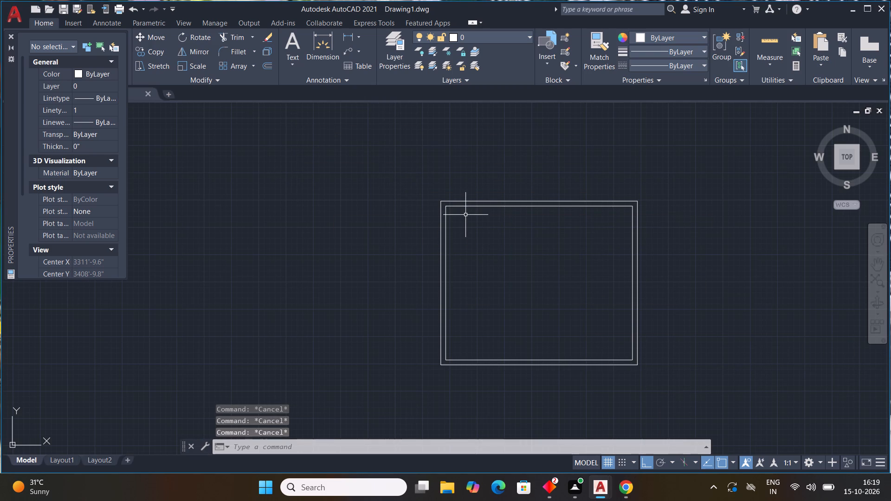
Offset the top wall's inner line 7'0" downward into the room.
type("OFF")
key("space")
type("7'0")
key("shift+quotedbl")
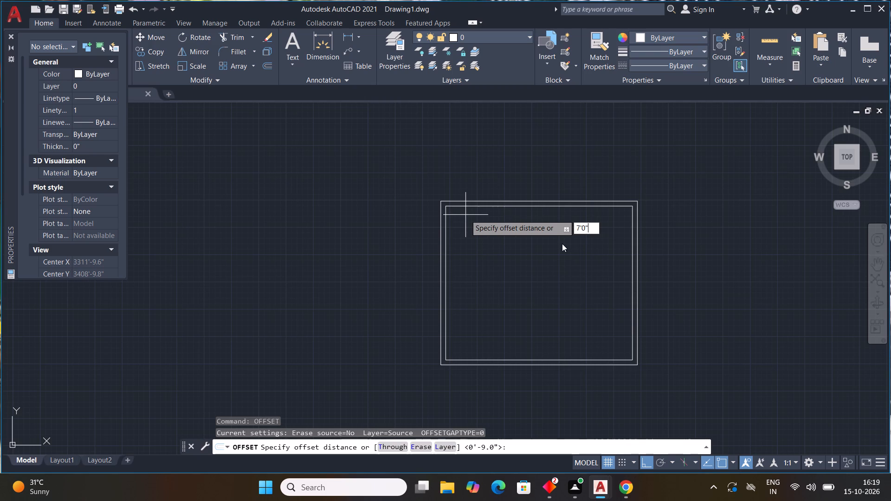
key("space")
left_click(477, 206)
left_click(490, 255)
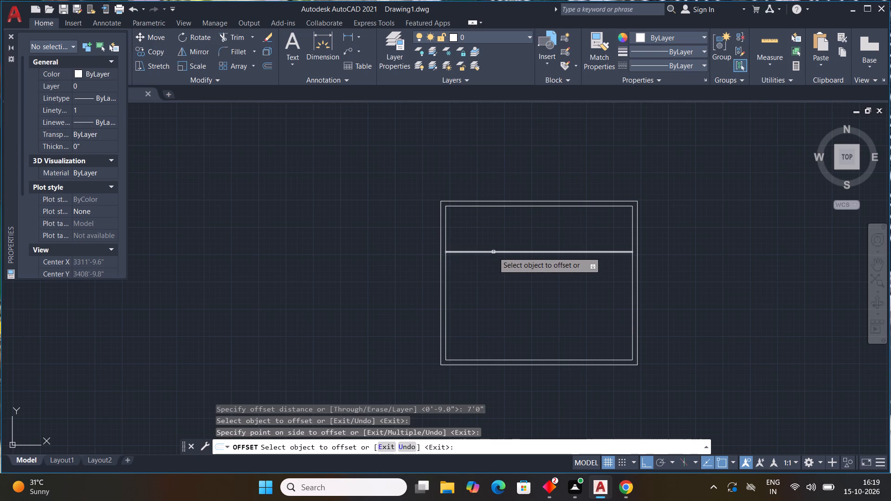
key("Escape")
Offset the horizontal partition line 9" downward to give the partition its wall thickness.
key("space")
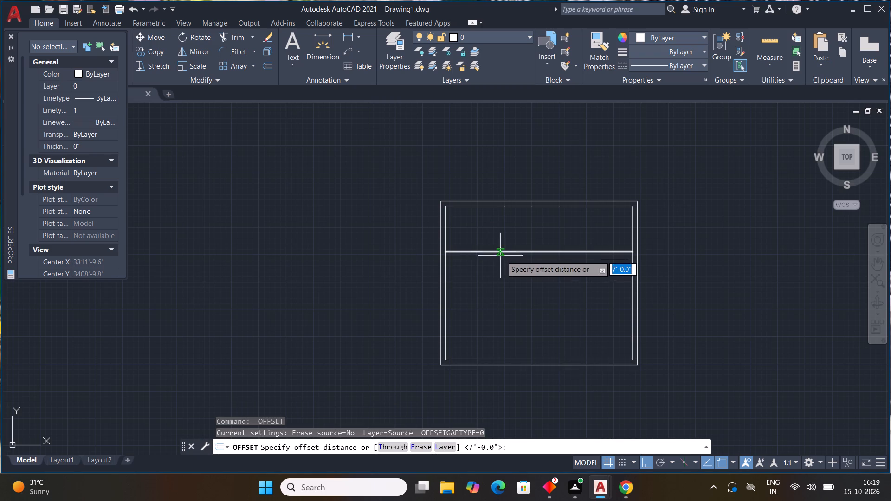
key("4")
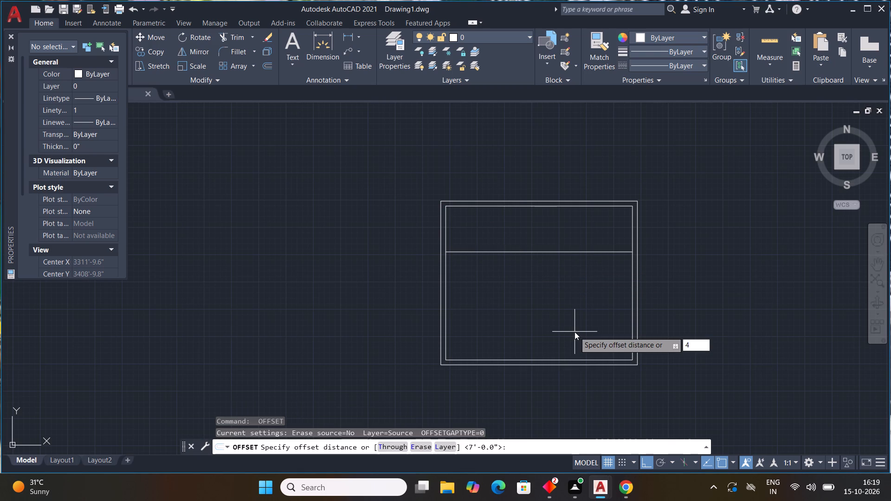
key("BackSpace")
key("9")
key("shift+quotedbl")
key("Return")
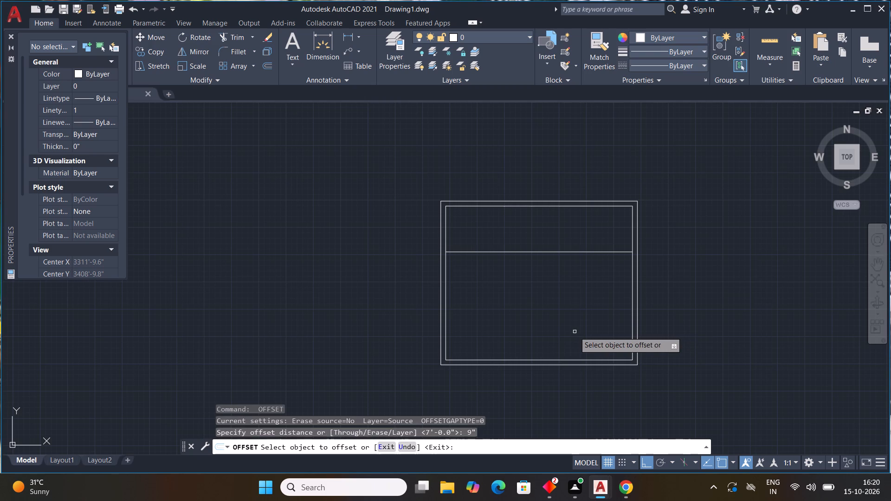
left_click_drag(471, 251, 472, 258)
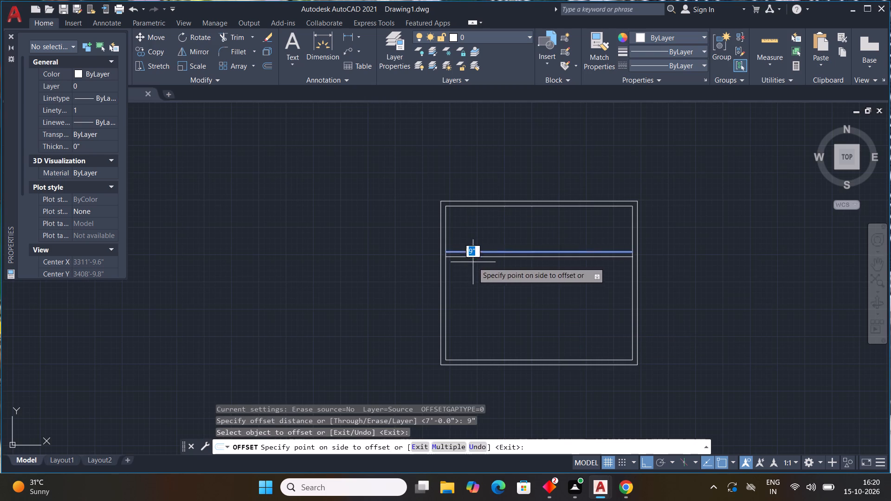
left_click(473, 263)
key("Escape")
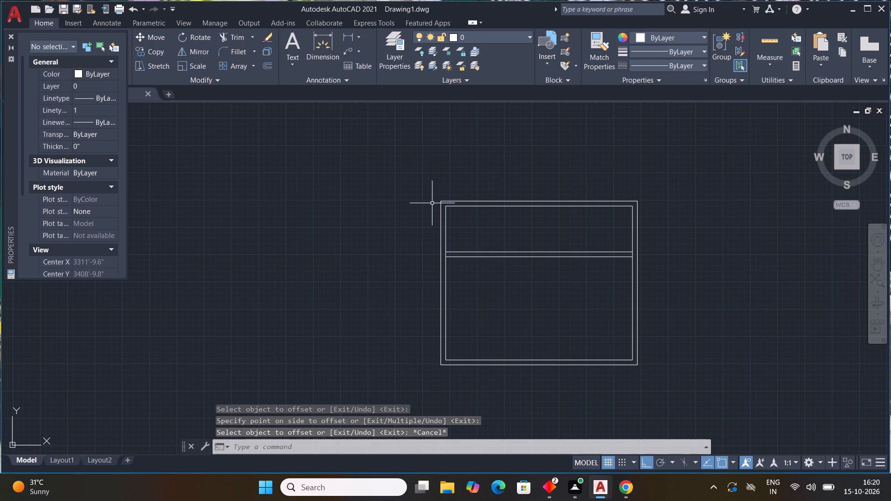
Measure the room height from the horizontal partition's lower line to the bottom wall along the left inner wall, using a temporary dimension.
left_click_drag(324, 61, 326, 70)
scroll(461, 259, "up", 3)
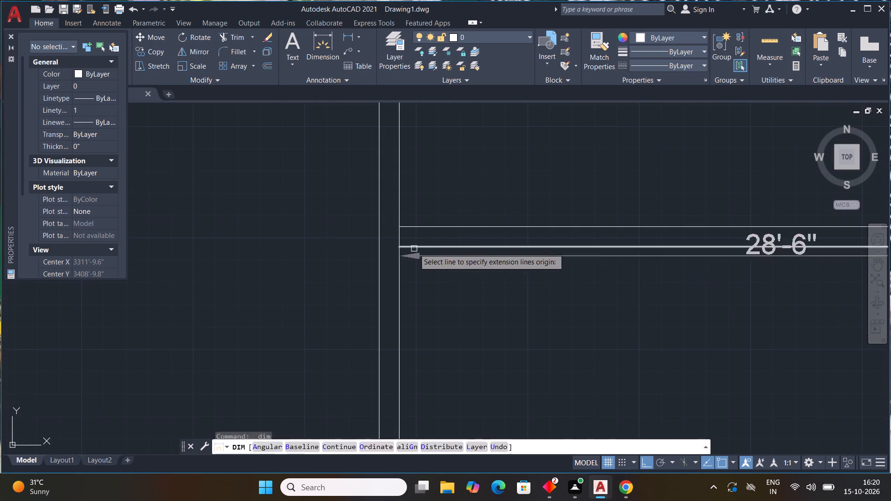
left_click(401, 245)
scroll(423, 351, "down", 2)
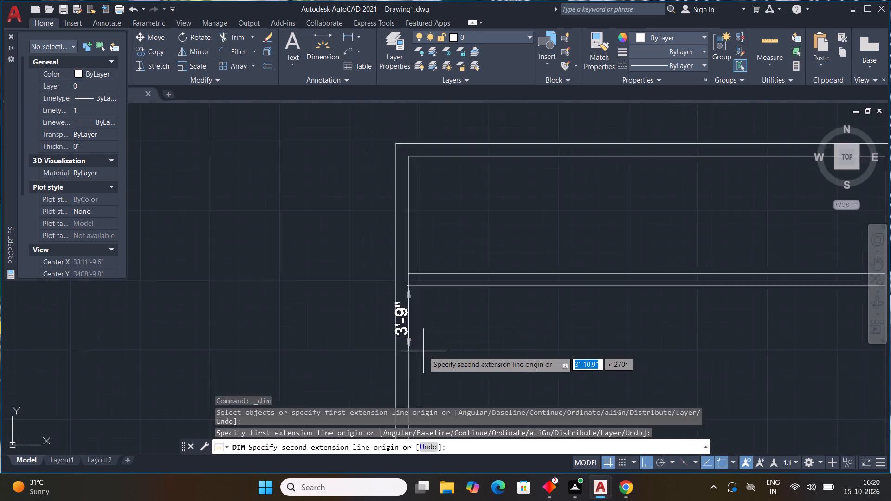
scroll(423, 351, "down", 2)
middle_click_drag(423, 351, 413, 222)
scroll(406, 244, "up", 3)
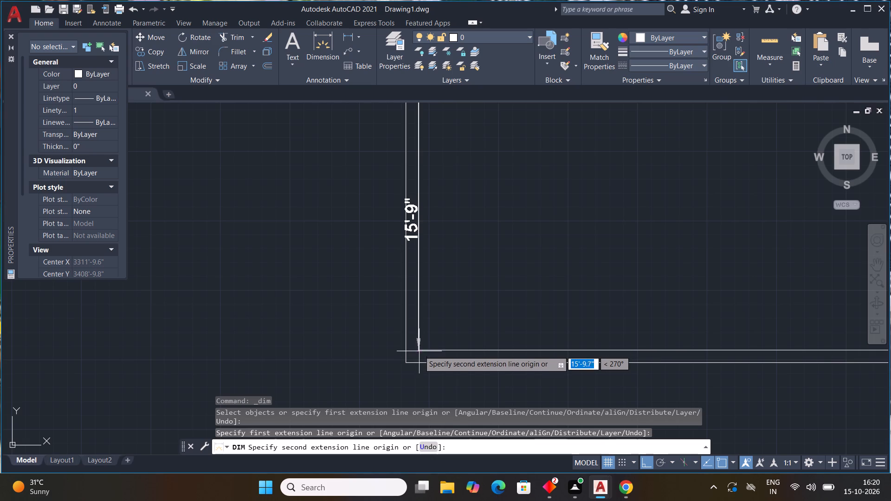
scroll(423, 347, "down", 2)
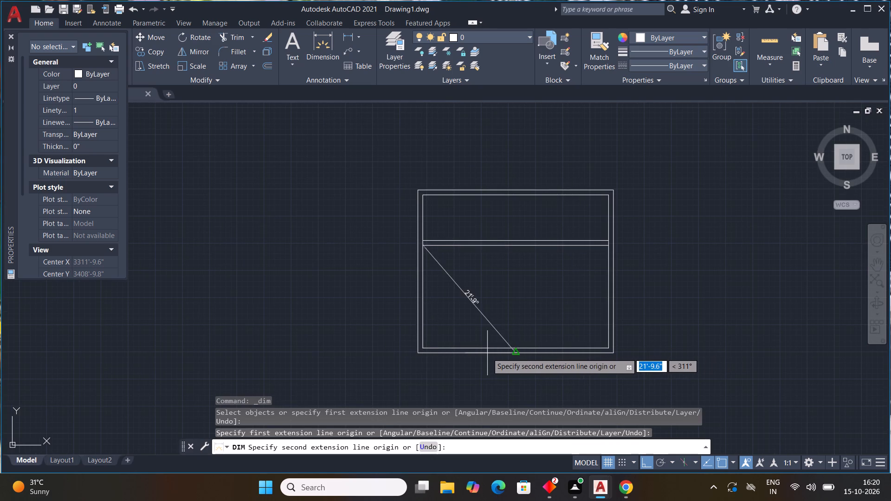
key("Escape")
key("Escape")
key("Escape")
key("Escape")
Offset the left wall's inner line 8'0" to the right to start a vertical partition.
middle_click_drag(534, 292, 501, 337)
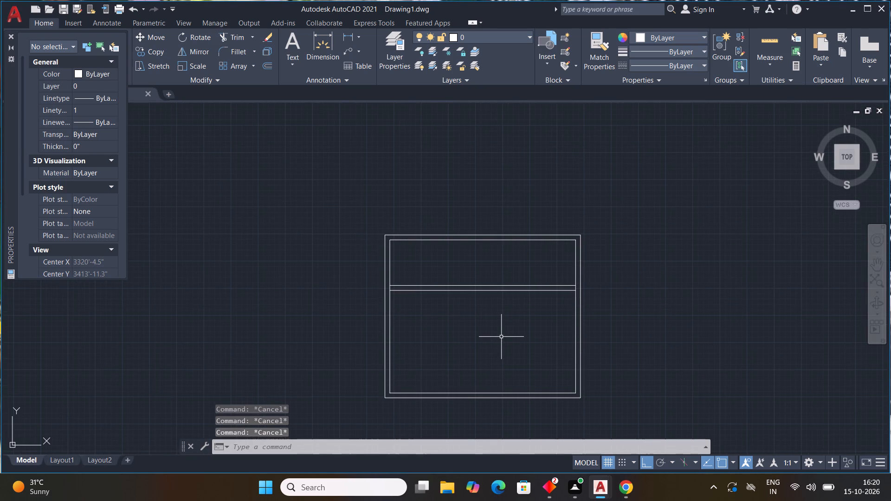
type("OFF")
key("space")
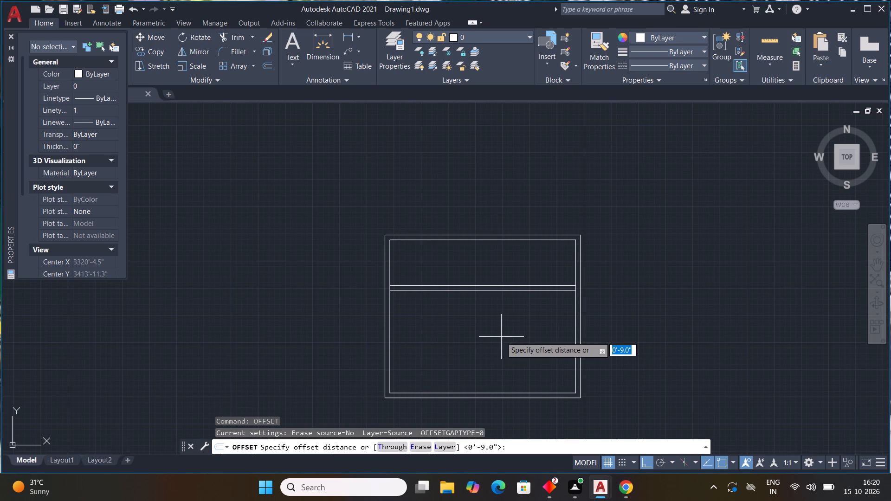
type("8'0")
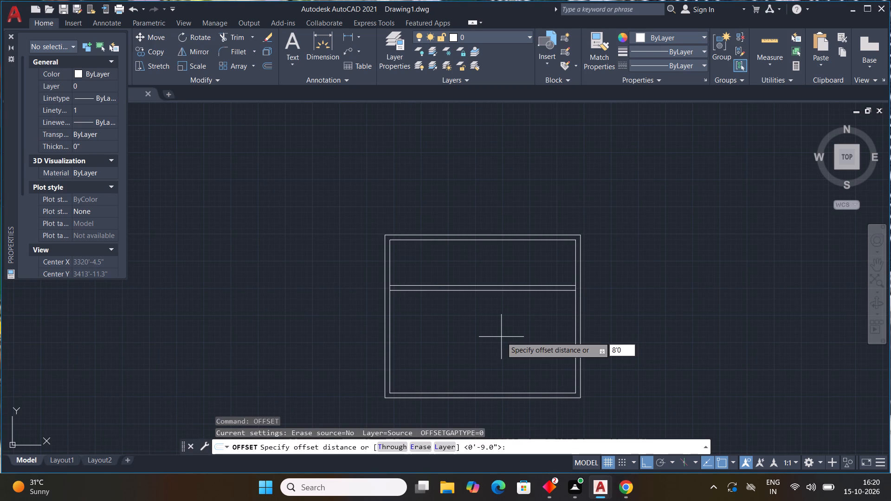
key("shift+quotedbl")
key("Return")
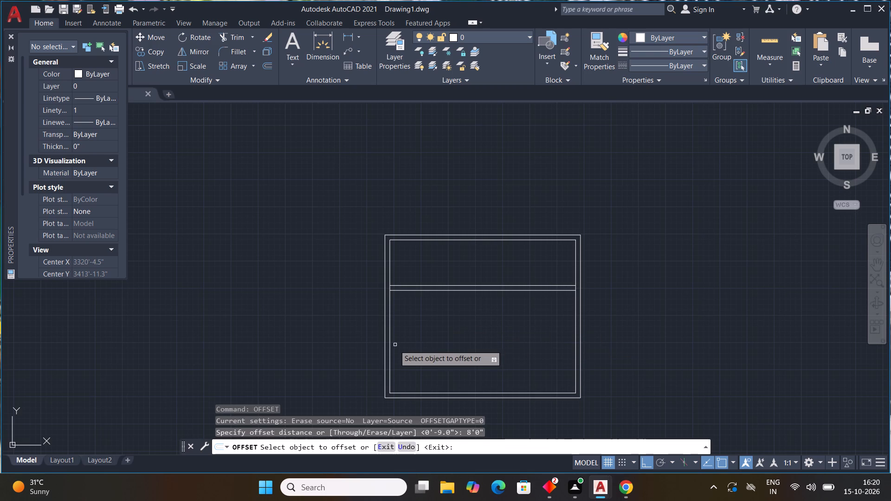
left_click_drag(391, 345, 399, 347)
left_click(474, 360)
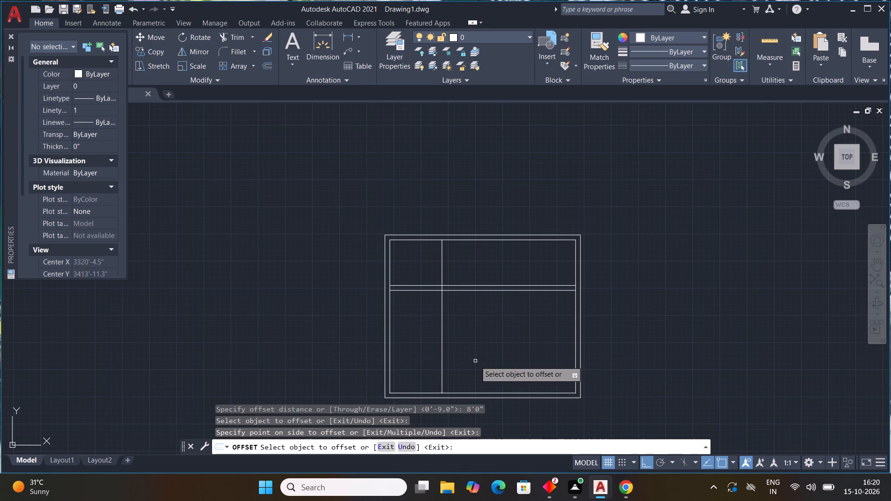
key("Escape")
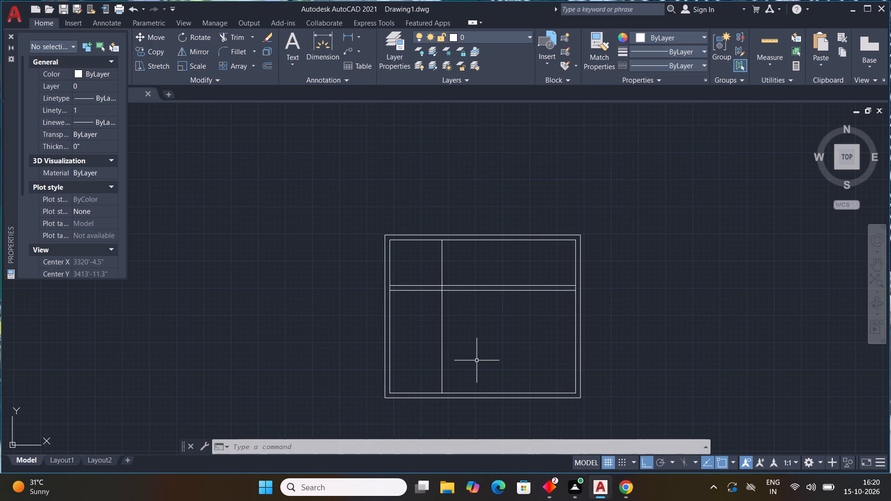
Offset the new vertical partition line 9" to the right to form the wall thickness.
key("space")
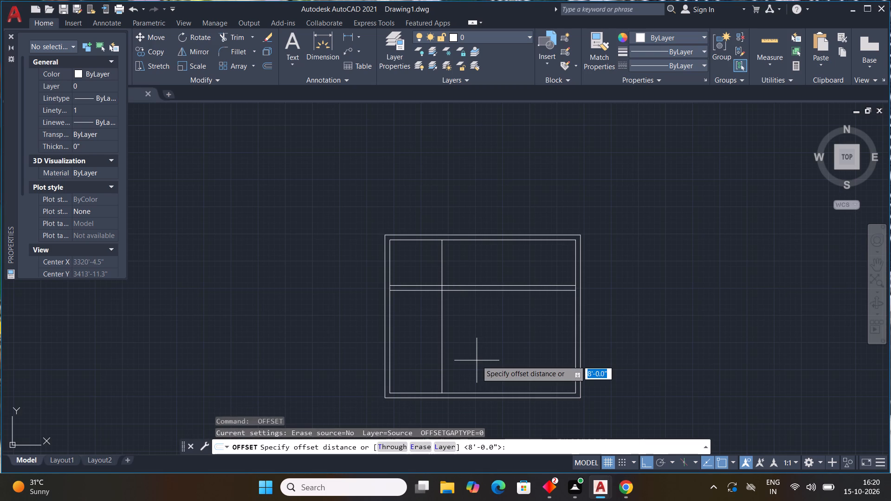
type("9\"")
key("Return")
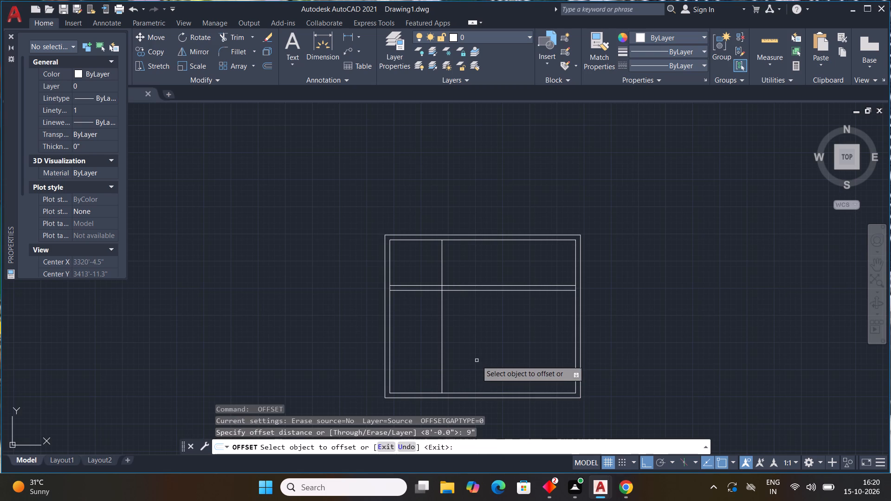
left_click_drag(443, 352, 457, 354)
left_click(511, 360)
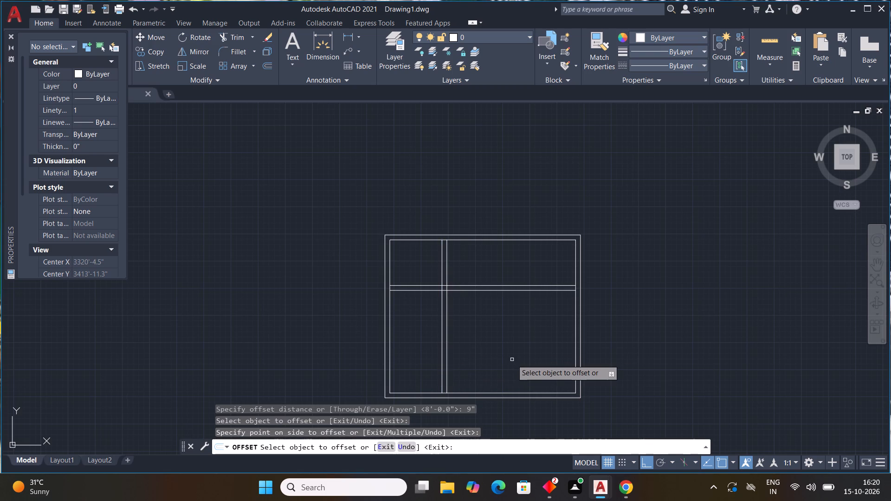
key("Escape")
Offset the first vertical partition's right line 4'0" to the right to start a second vertical partition.
key("space")
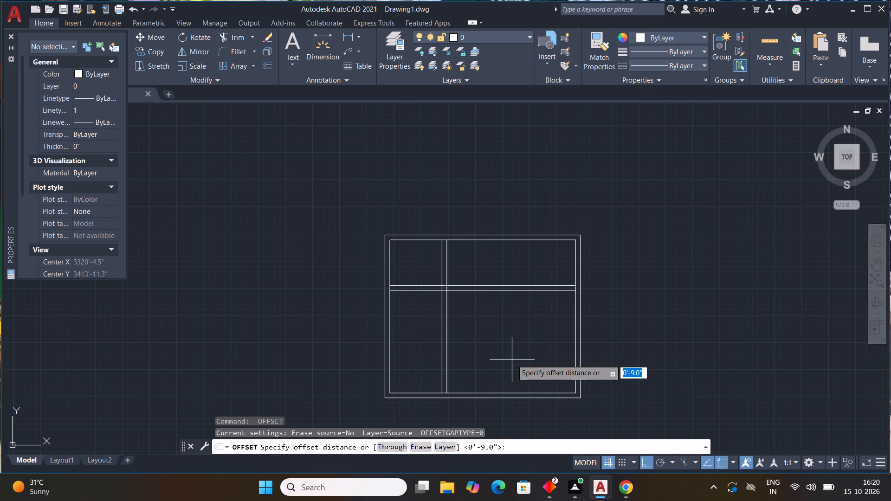
type("4'")
type("0\"")
key("Return")
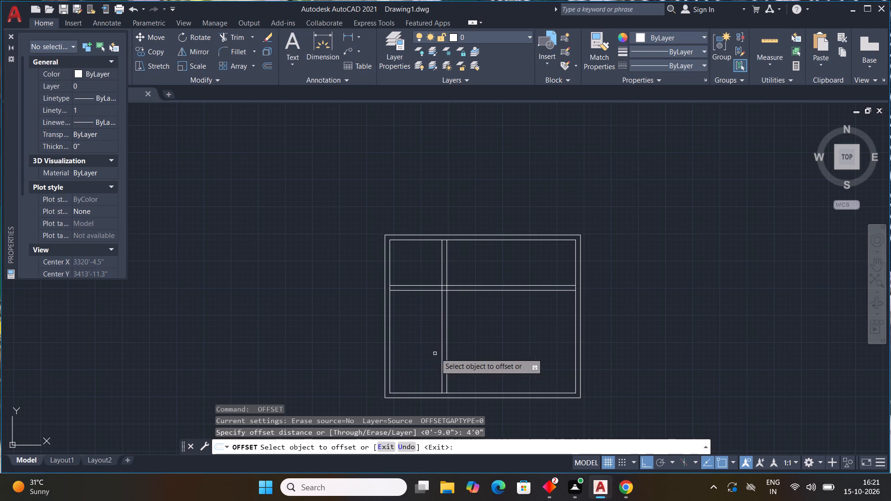
left_click_drag(447, 352, 458, 352)
left_click(549, 351)
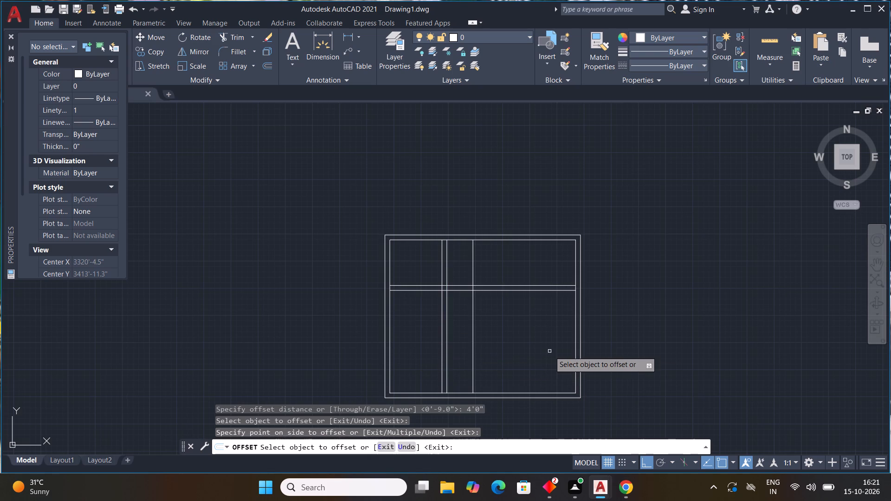
key("Escape")
Offset the second vertical partition's line 9" to the right to form its wall thickness.
key("space")
type("9\"")
key("Return")
left_click(474, 340)
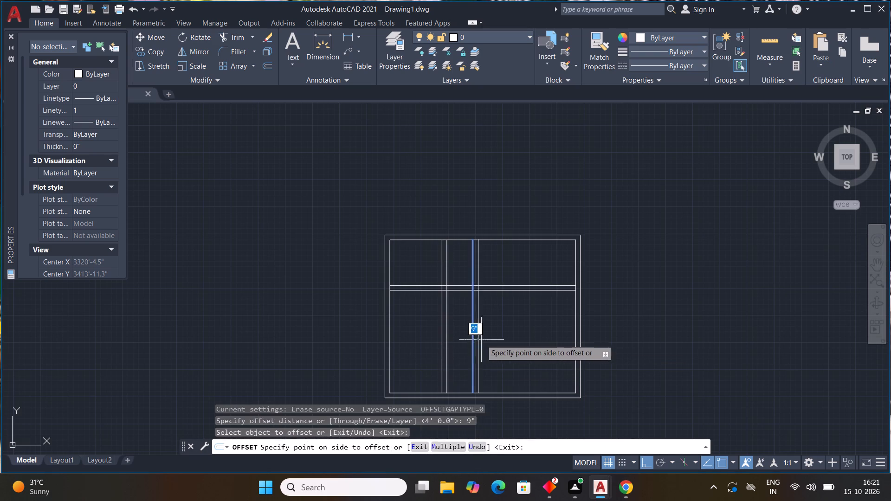
left_click(484, 339)
key("Escape")
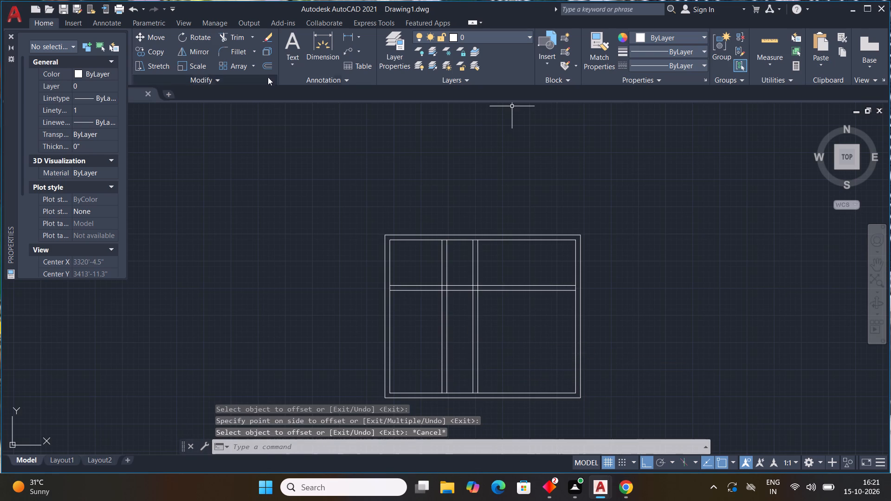
Measure the room width between the right wall's inner line and the second vertical partition, using a temporary dimension.
left_click(338, 52)
scroll(540, 234, "up", 2)
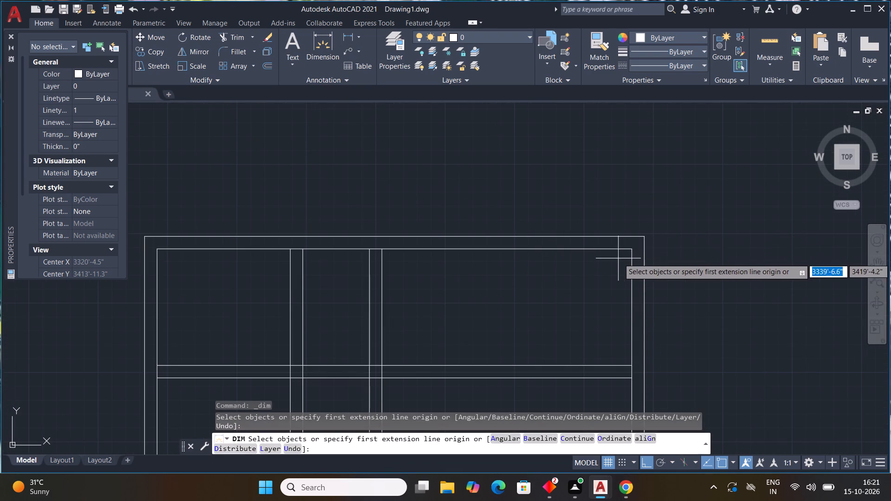
left_click(631, 248)
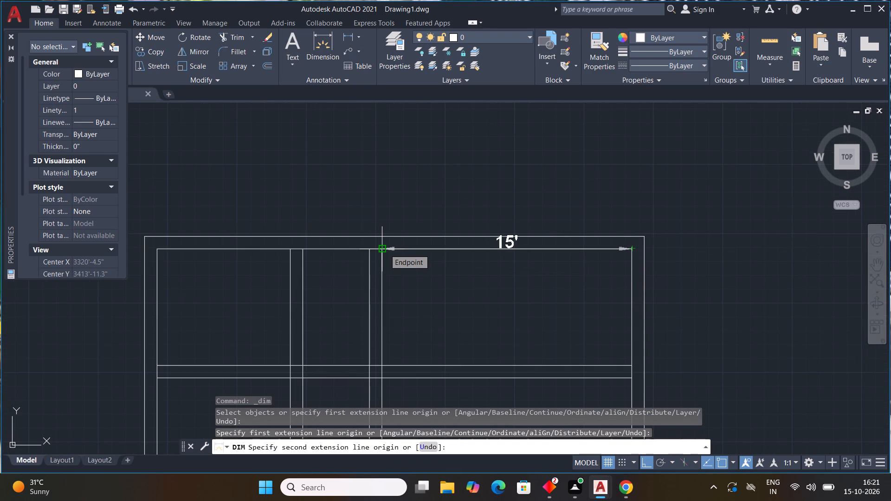
scroll(498, 261, "down", 3)
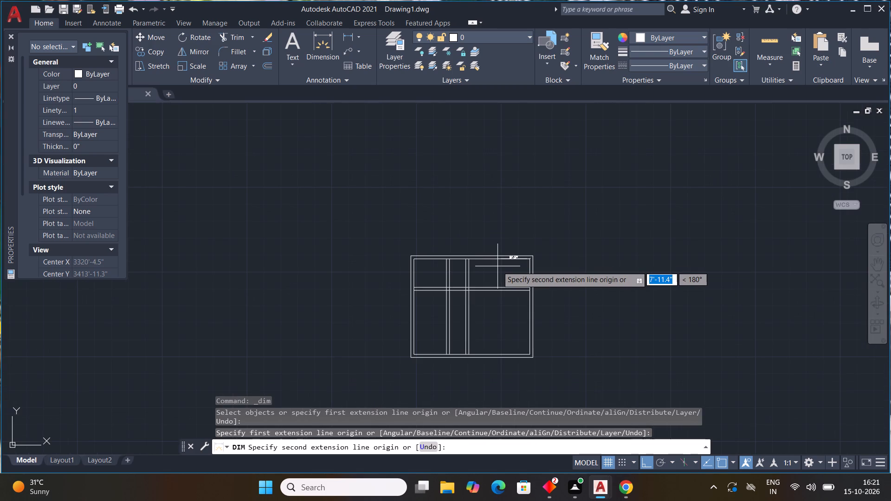
key("Escape")
key("Escape")
scroll(467, 281, "up", 1)
key("Escape")
key("Escape")
key("Escape")
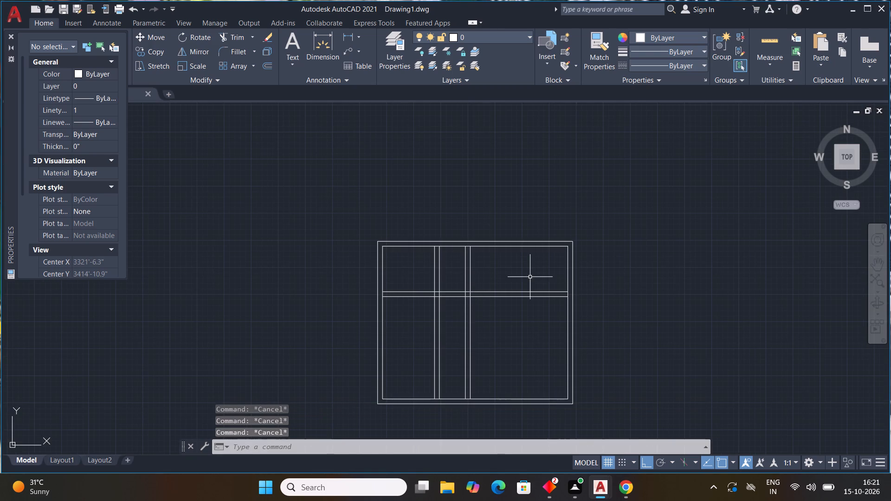
key("Escape")
key("Escape")
key("Escape")
key("Escape")
key("Escape")
key("Escape")
key("Escape")
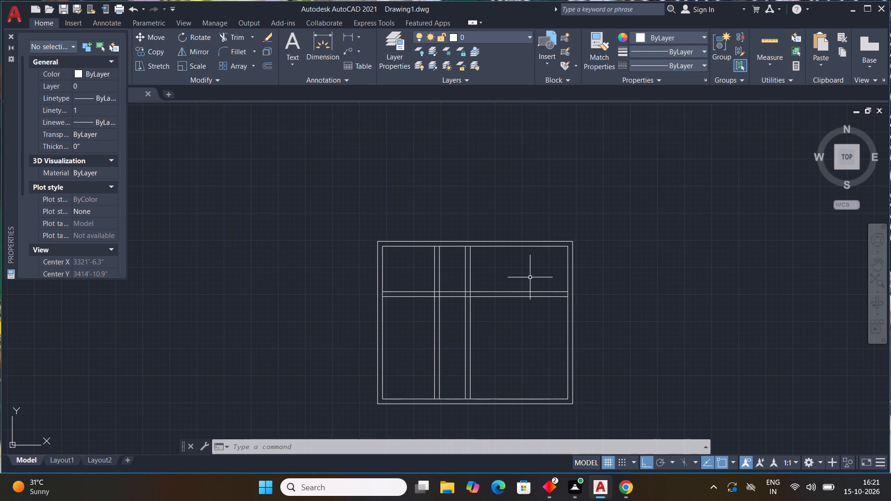
Trim the top wall's inner line between the two lines of the second vertical partition.
scroll(534, 307, "down", 1)
scroll(534, 307, "up", 2)
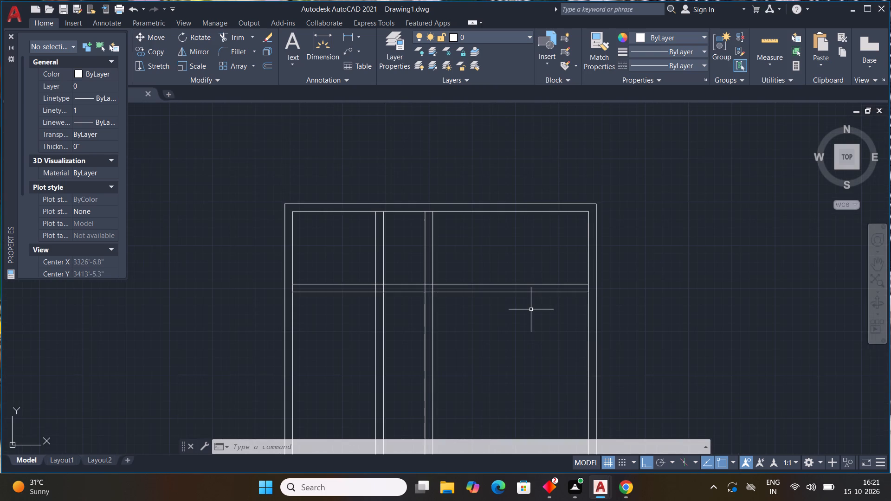
type("TR")
key("space")
scroll(529, 312, "up", 2)
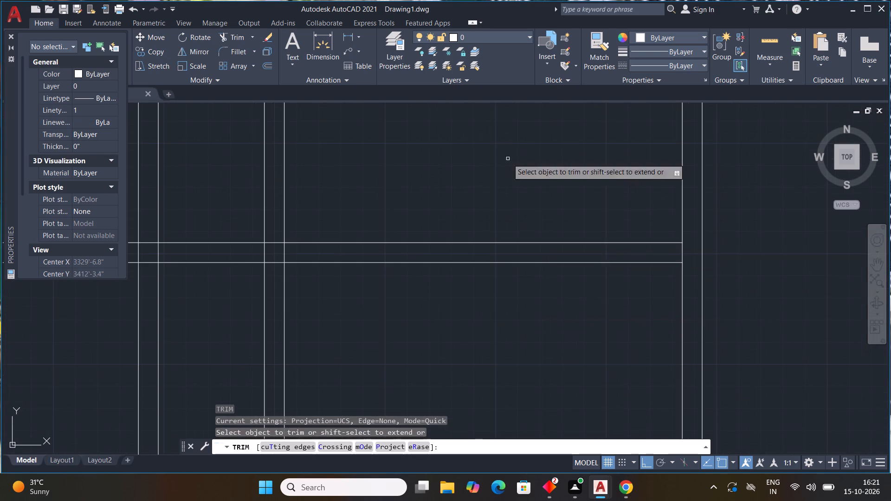
scroll(483, 235, "down", 4)
scroll(439, 195, "up", 3)
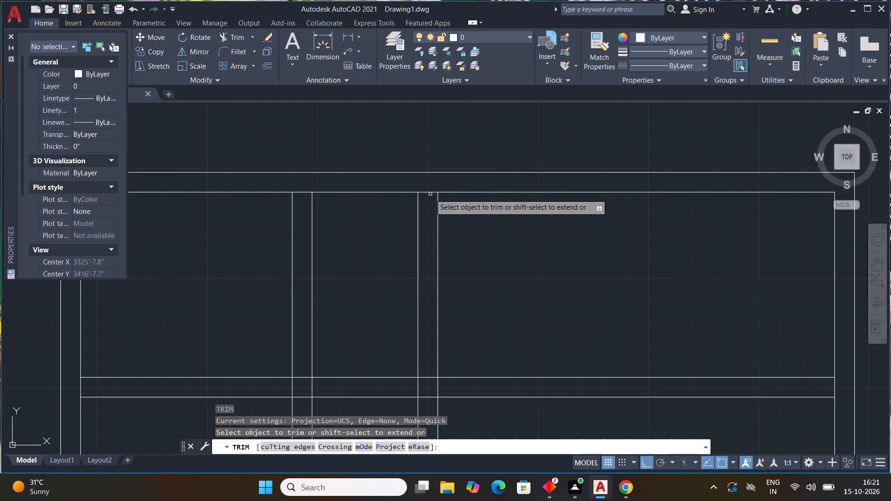
left_click_drag(430, 189, 430, 203)
key("Escape")
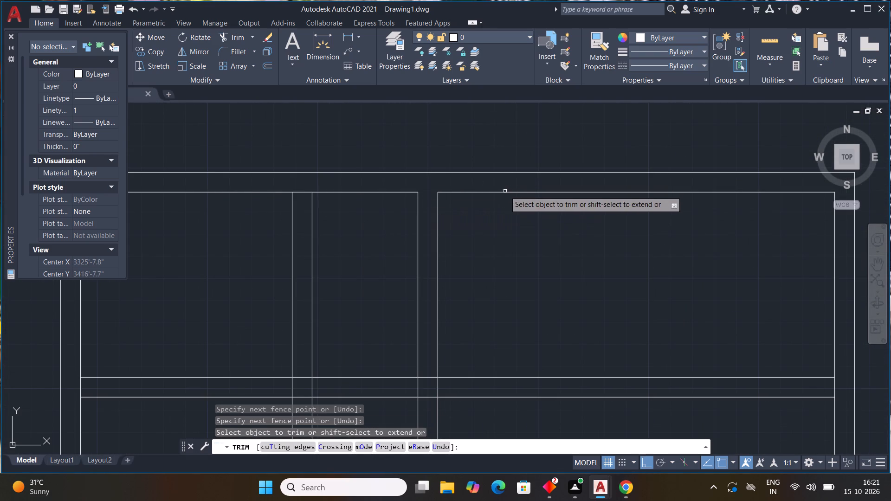
key("Escape")
scroll(505, 195, "down", 1)
key("Escape")
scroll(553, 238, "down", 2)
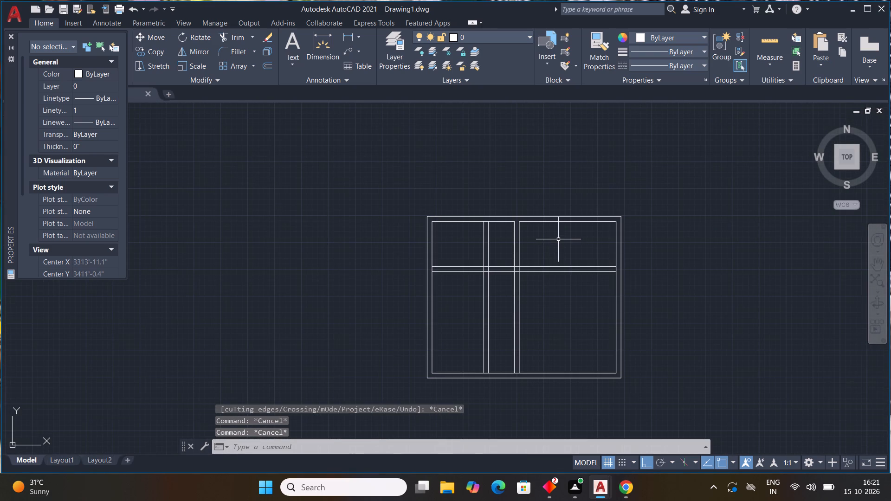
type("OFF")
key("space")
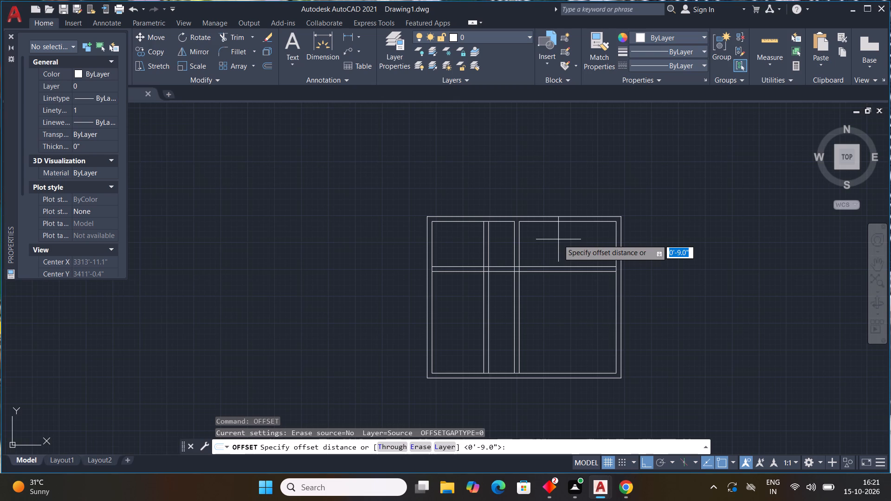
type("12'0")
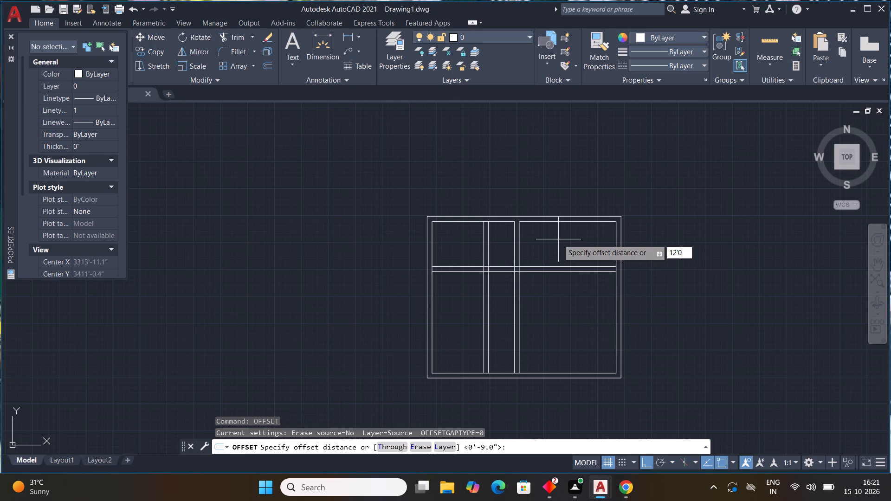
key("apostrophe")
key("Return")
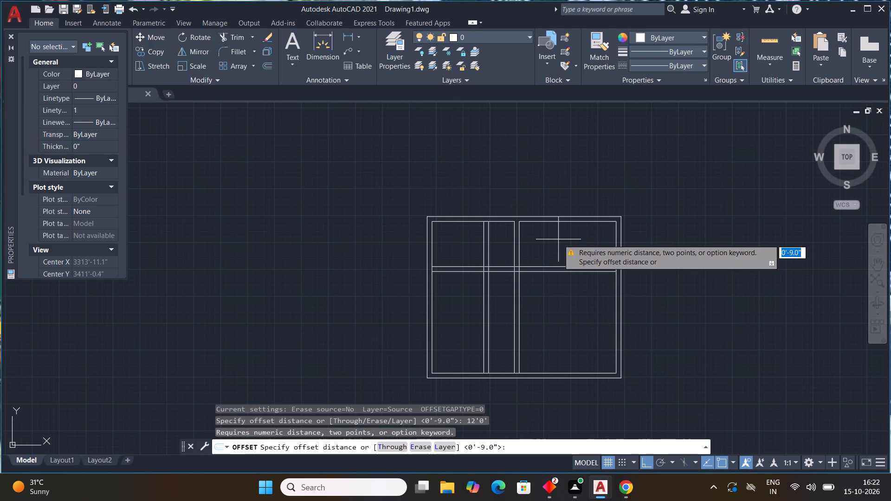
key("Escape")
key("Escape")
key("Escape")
Offset the top wall's inner line over the right-hand room 12'0" downward to start a new horizontal partition.
type("OFF 12")
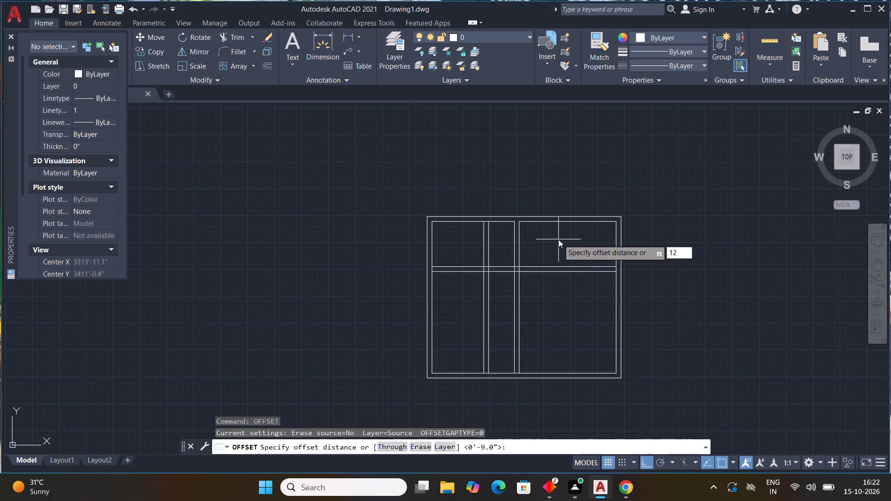
key("apostrophe")
key("0")
key("shift+quotedbl")
key("Return")
left_click(540, 221)
left_click(569, 342)
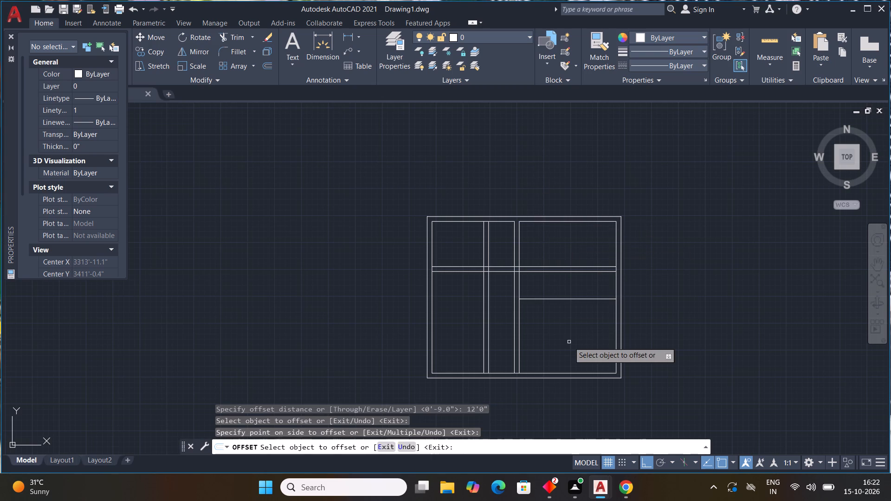
key("Escape")
Offset the new horizontal partition's line 9" downward to form its wall thickness.
key("space")
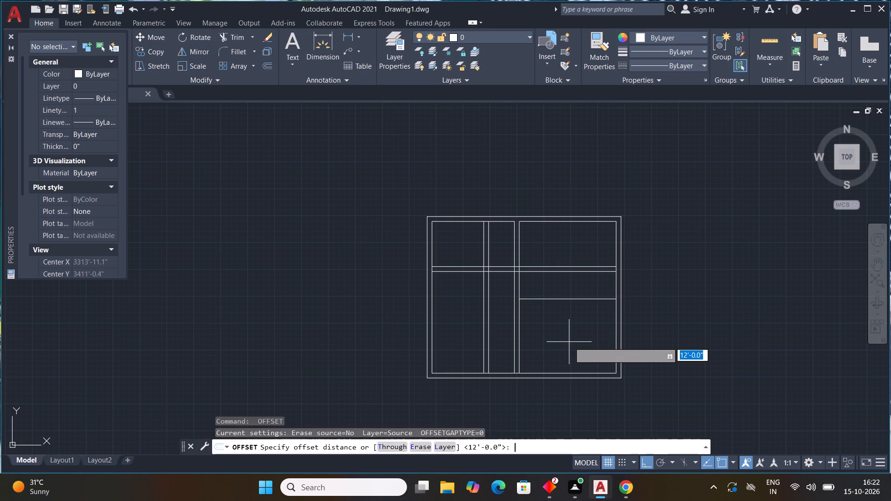
key("9")
key("shift+quotedbl")
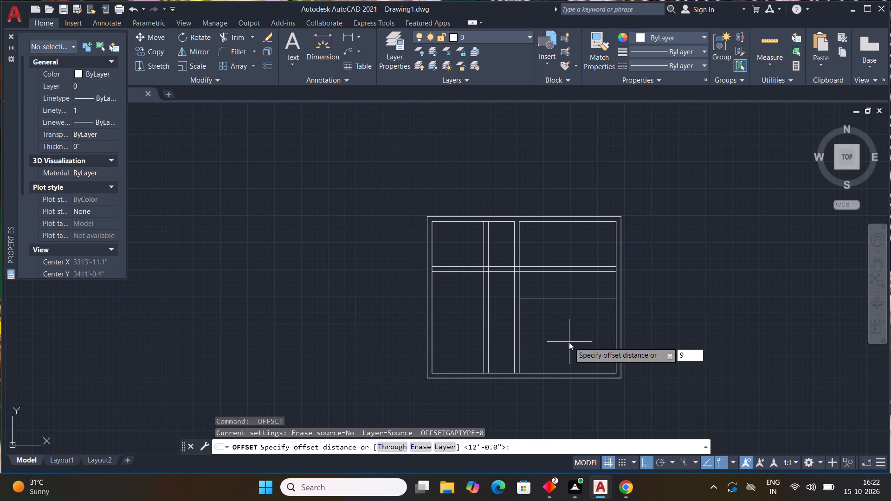
key("Return")
left_click_drag(552, 300, 554, 308)
left_click(556, 327)
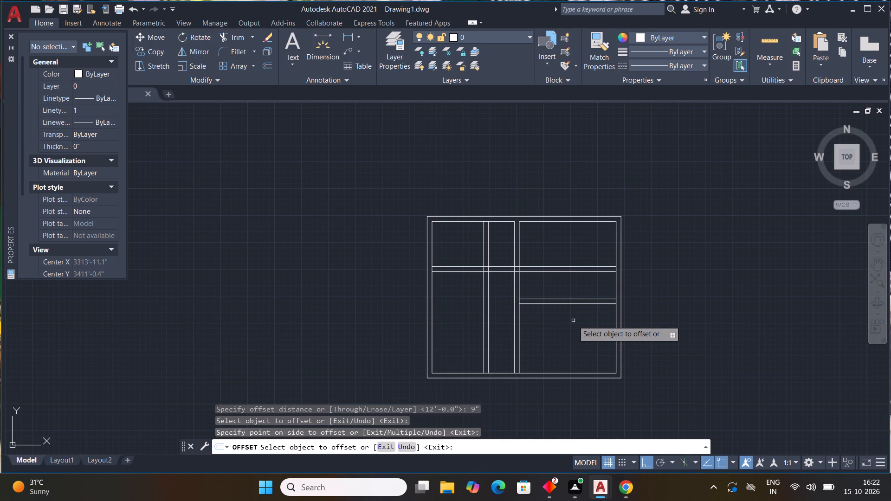
key("Escape")
Offset the new horizontal partition's lower line 5'0" downward to start another horizontal partition below it.
key("space")
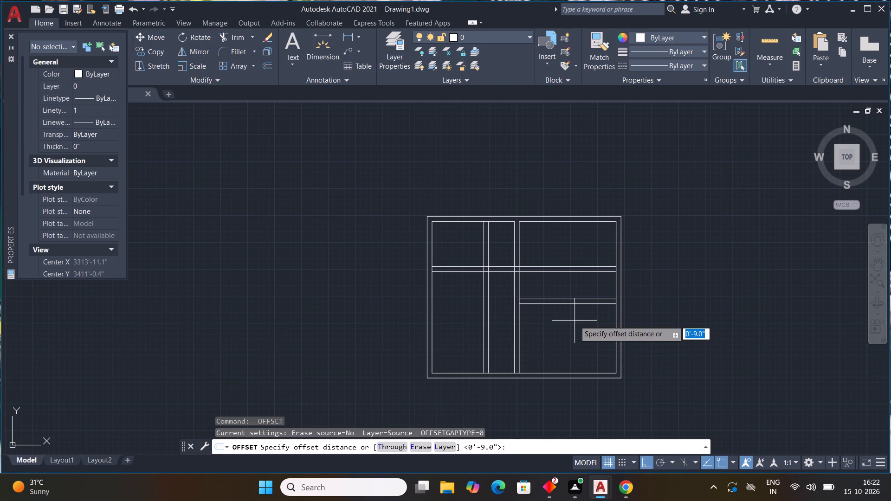
type("5'0\"")
key("Return")
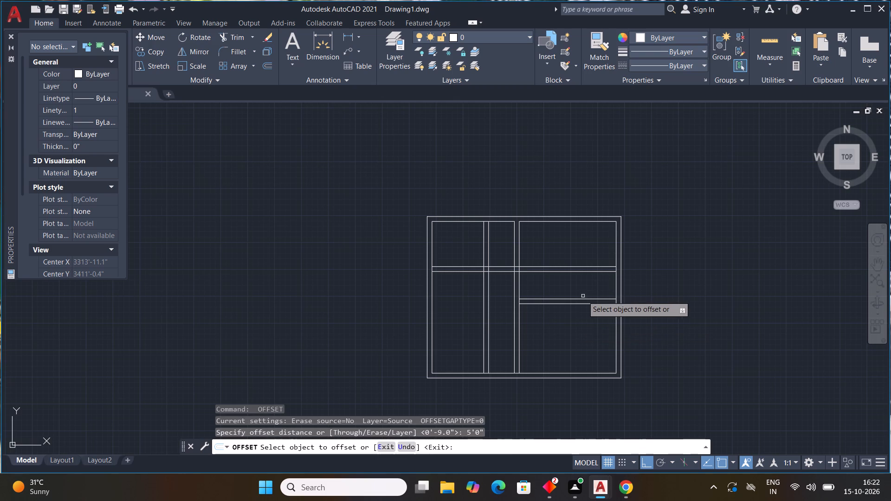
left_click_drag(578, 304, 578, 310)
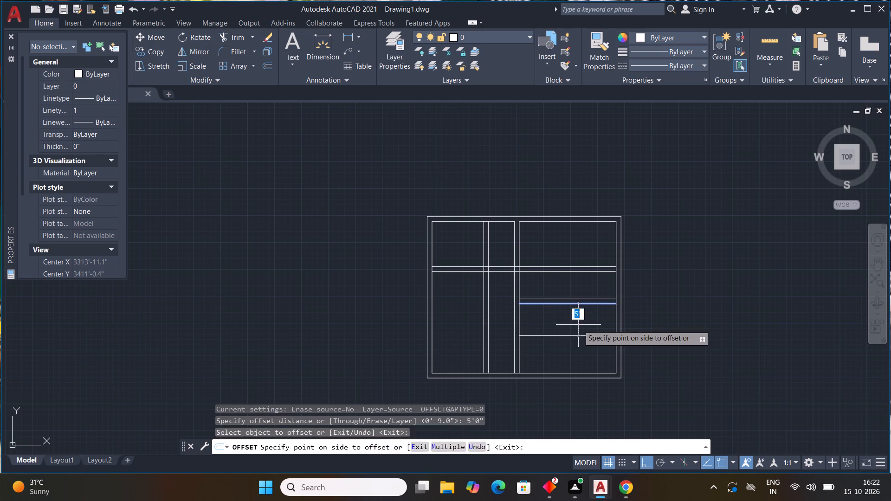
left_click(578, 325)
key("Escape")
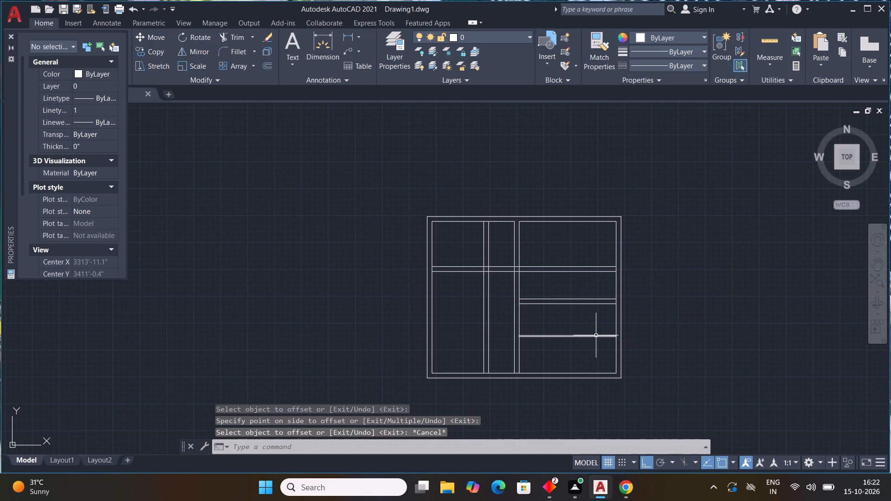
Offset the lowest horizontal partition's line 9" downward to form its wall thickness.
key("space")
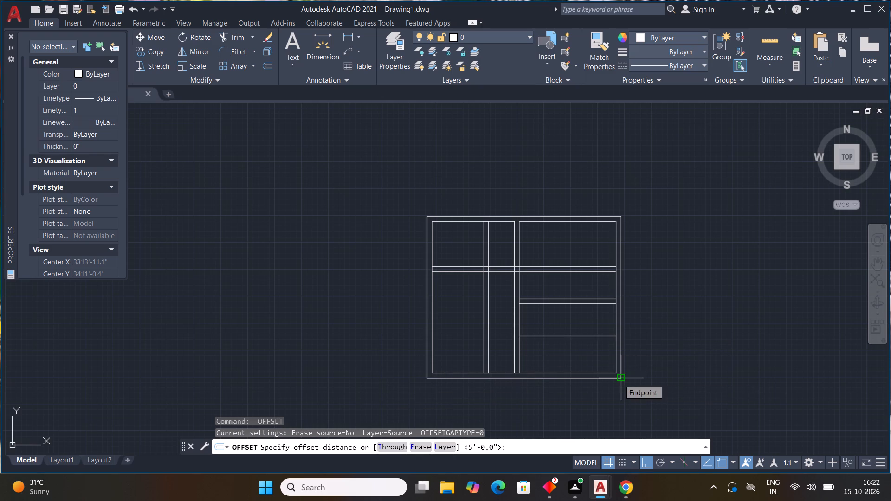
type("9\"")
key("Return")
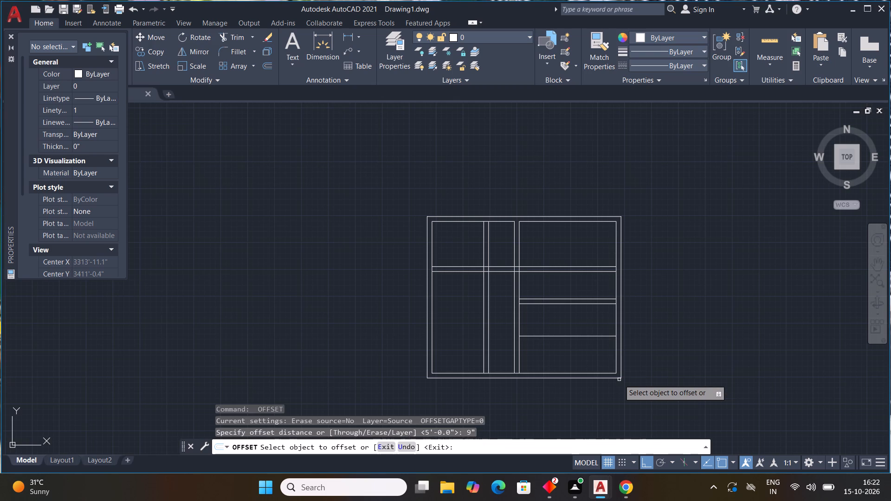
left_click(562, 339)
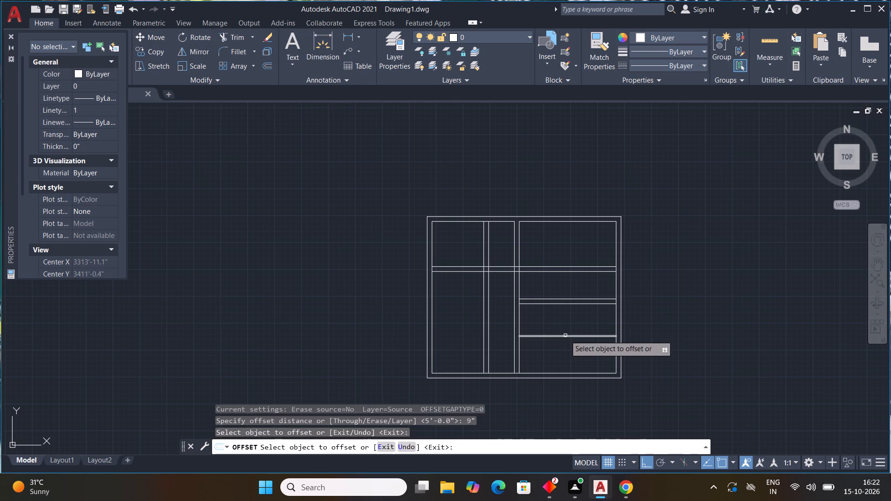
left_click_drag(565, 335, 568, 350)
left_click(569, 353)
key("Escape")
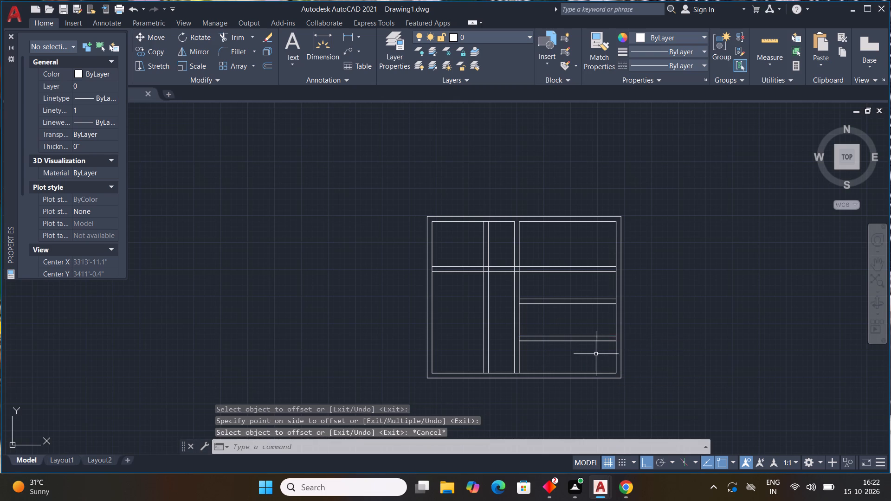
Trim the right wall's inner line between the two lines of the upper of the two new horizontal partitions.
type("TR")
key("space")
scroll(617, 302, "up", 3)
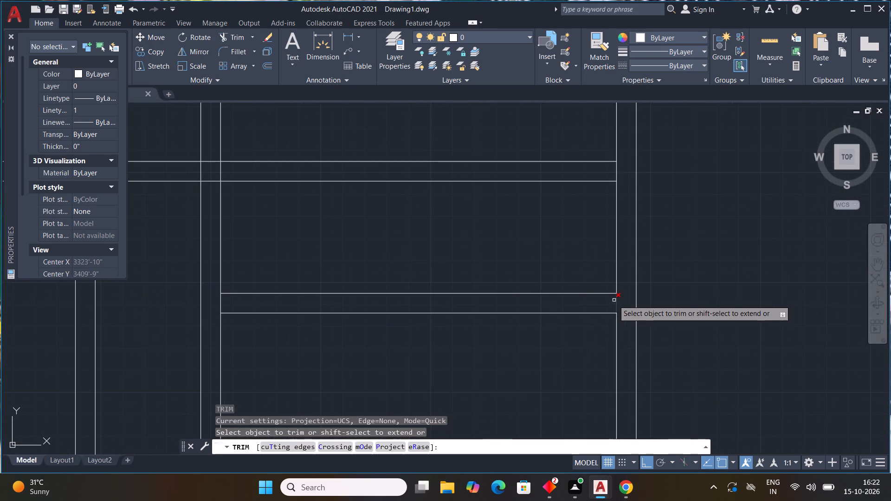
left_click_drag(611, 302, 627, 303)
Trim both lines of the original horizontal partition between the second vertical partition and the right wall.
scroll(625, 302, "down", 1)
middle_click_drag(625, 306, 633, 411)
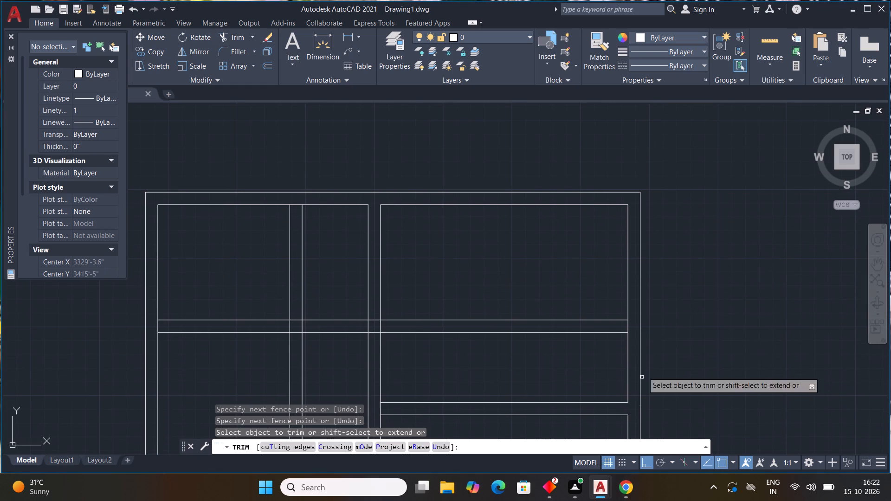
left_click_drag(607, 297, 570, 349)
Trim the second vertical partition's right line between the original horizontal partition and the new horizontal partition below it.
scroll(528, 337, "down", 2)
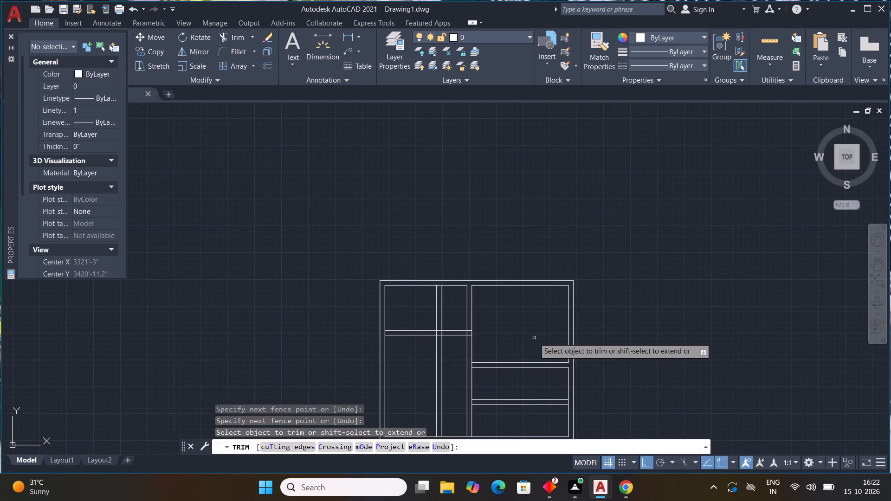
scroll(532, 347, "down", 1)
middle_click_drag(521, 338, 619, 311)
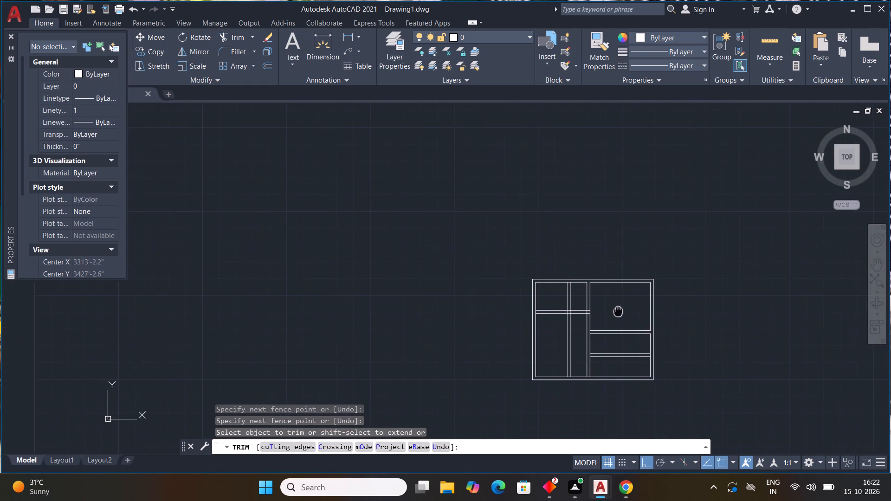
middle_click_drag(619, 311, 619, 311)
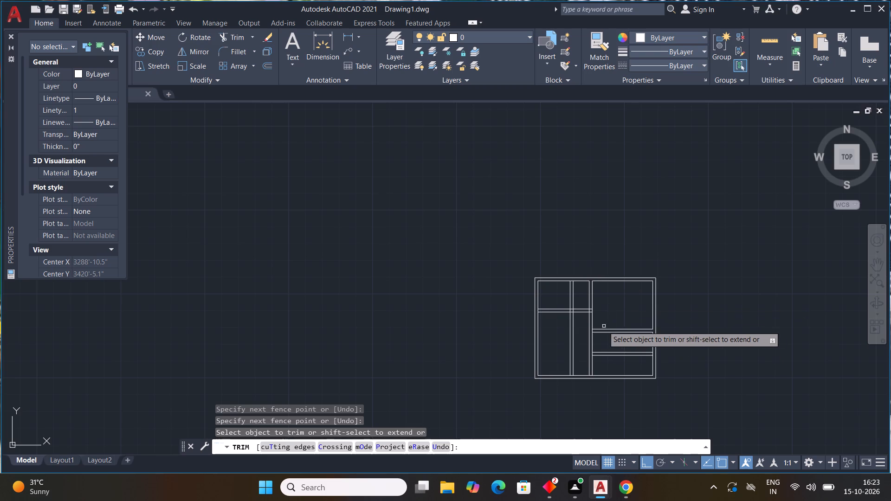
scroll(598, 321, "up", 2)
left_click_drag(607, 314, 579, 328)
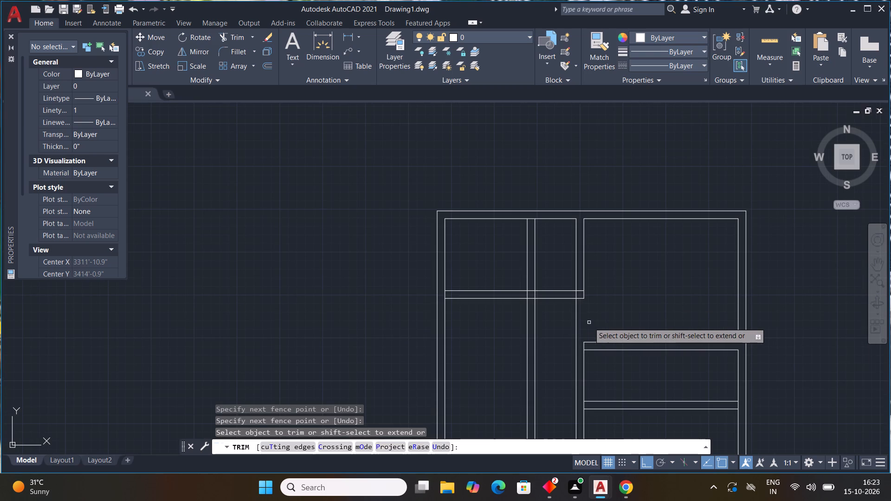
left_click_drag(586, 323, 581, 323)
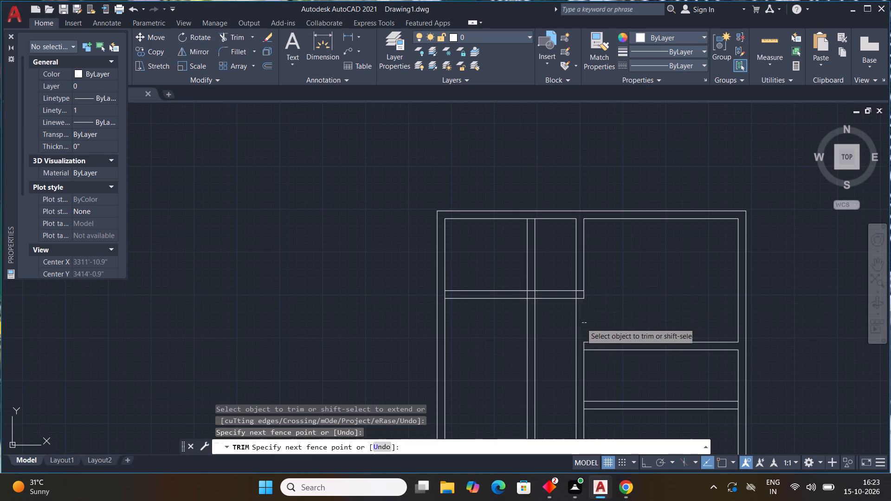
key("Escape")
Draw a line across the second vertical partition's thickness, continuing the upper line of the new partition beneath the large right-hand room.
type("L")
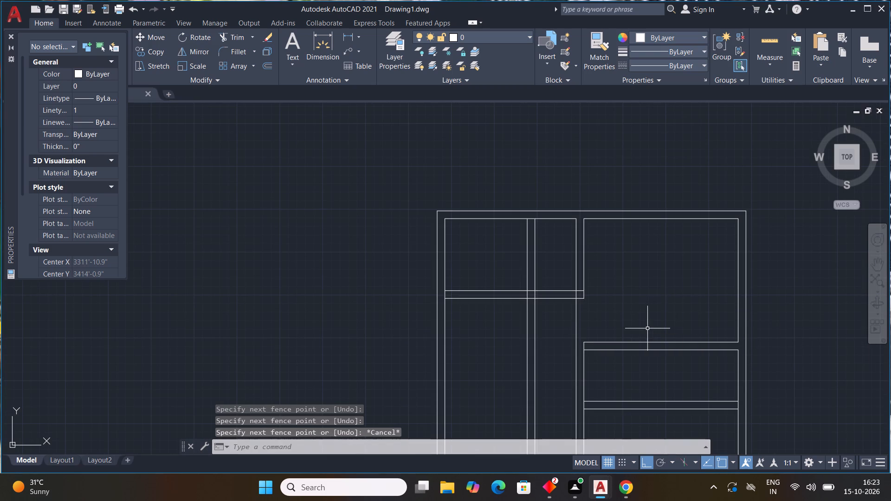
key("space")
scroll(590, 340, "up", 3)
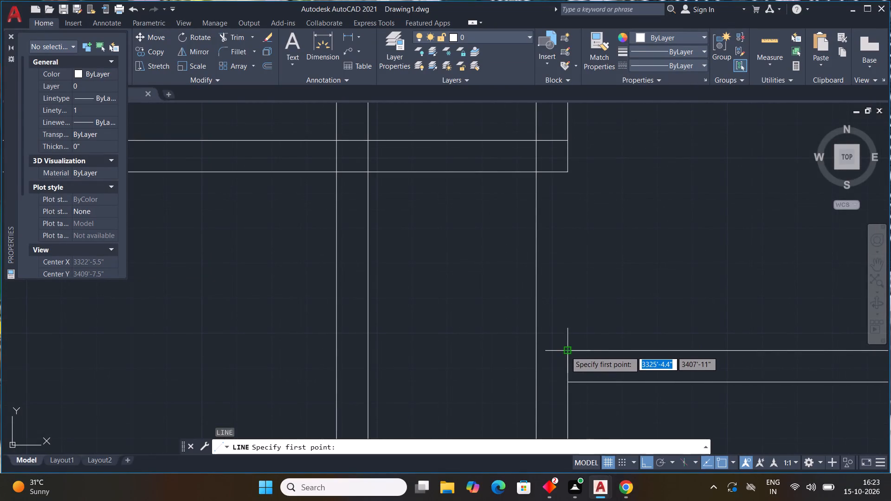
left_click(566, 350)
left_click(535, 348)
key("Escape")
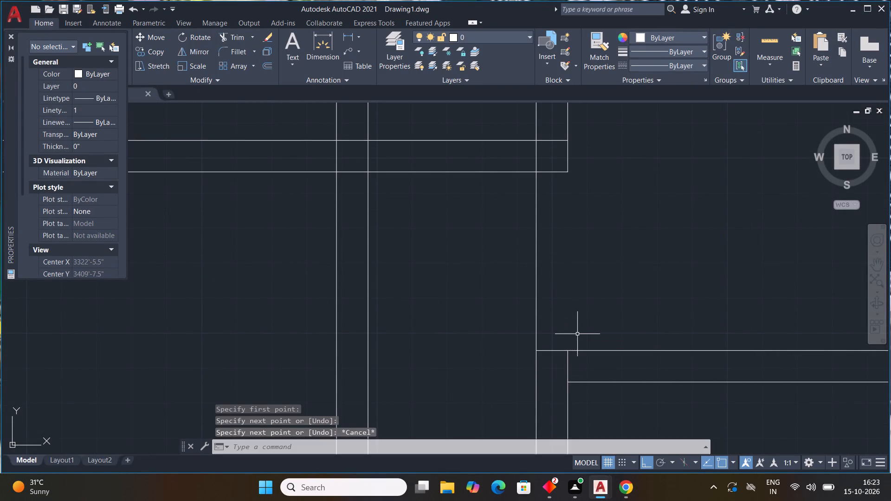
Trim the second vertical partition's left line between the original horizontal partition and the new closing line.
type("TR")
key("space")
left_click_drag(569, 274, 517, 308)
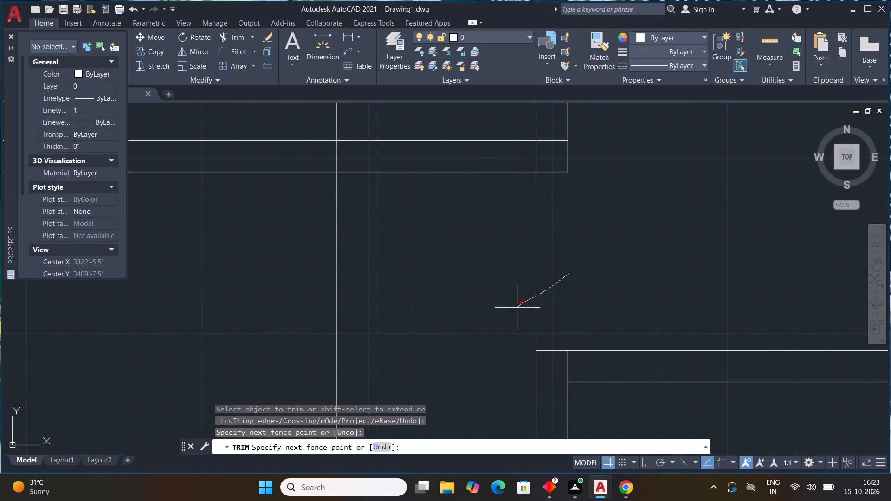
left_click_drag(517, 308, 517, 309)
scroll(528, 301, "down", 3)
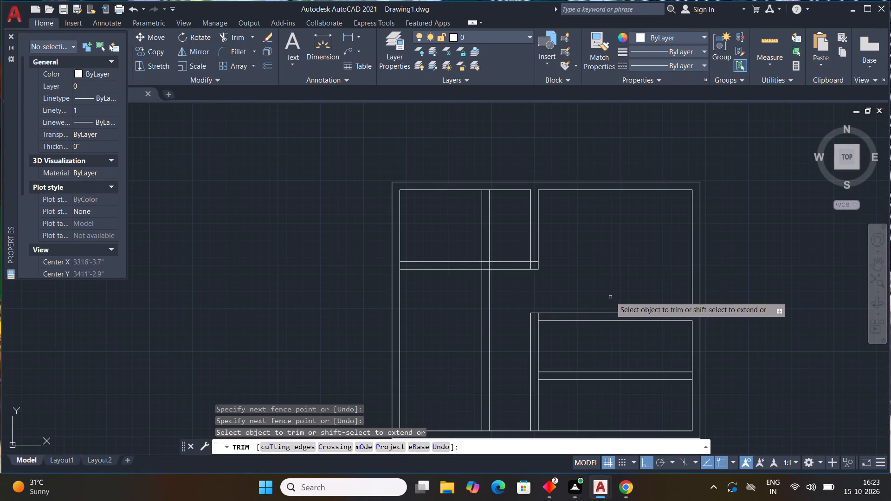
key("Escape")
key("Escape")
key("Escape")
key("Escape")
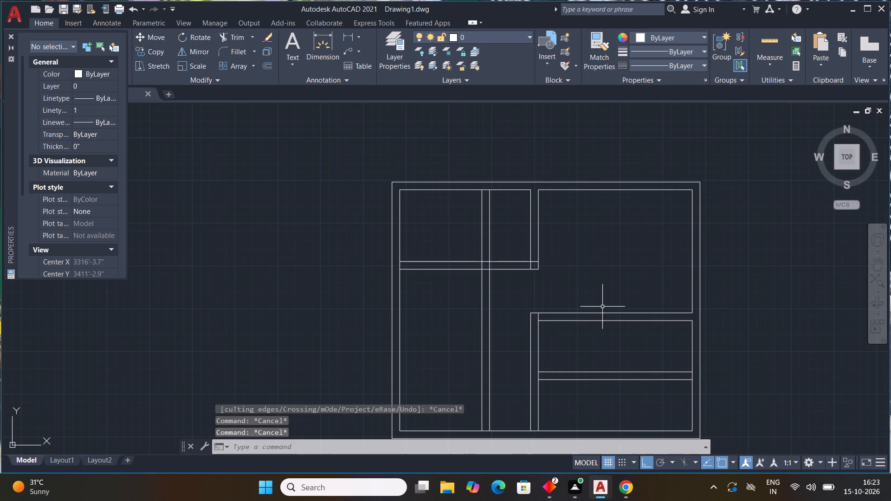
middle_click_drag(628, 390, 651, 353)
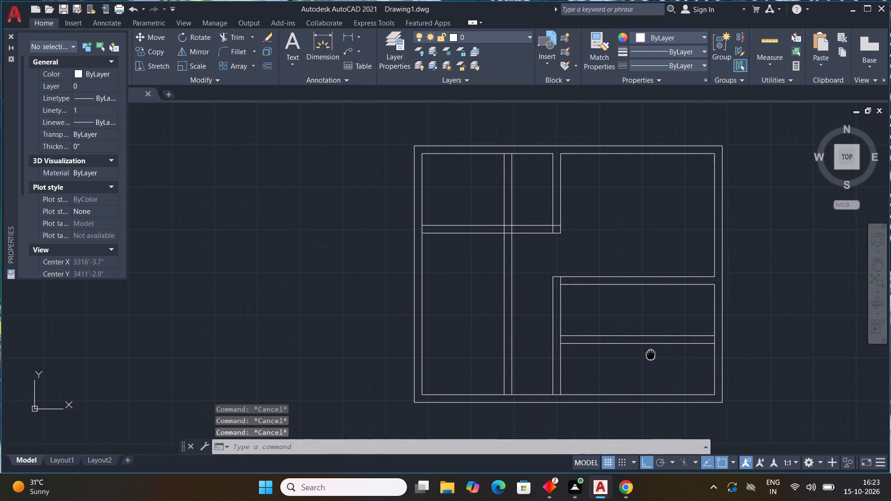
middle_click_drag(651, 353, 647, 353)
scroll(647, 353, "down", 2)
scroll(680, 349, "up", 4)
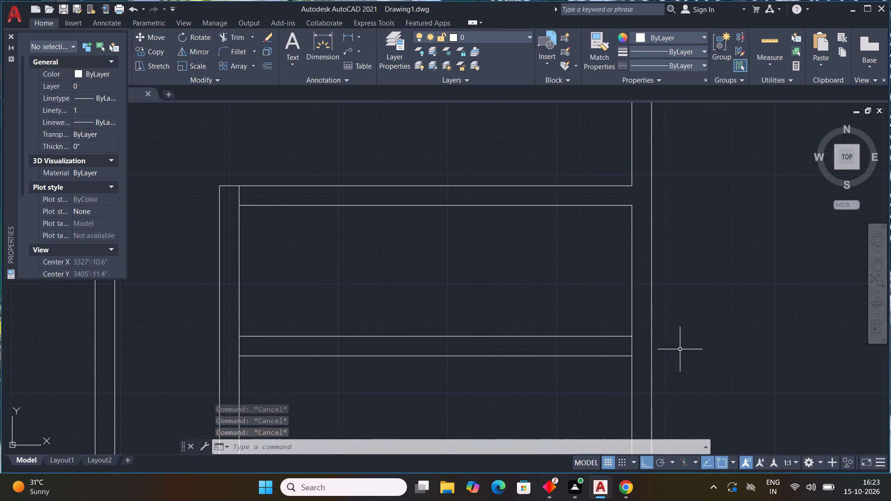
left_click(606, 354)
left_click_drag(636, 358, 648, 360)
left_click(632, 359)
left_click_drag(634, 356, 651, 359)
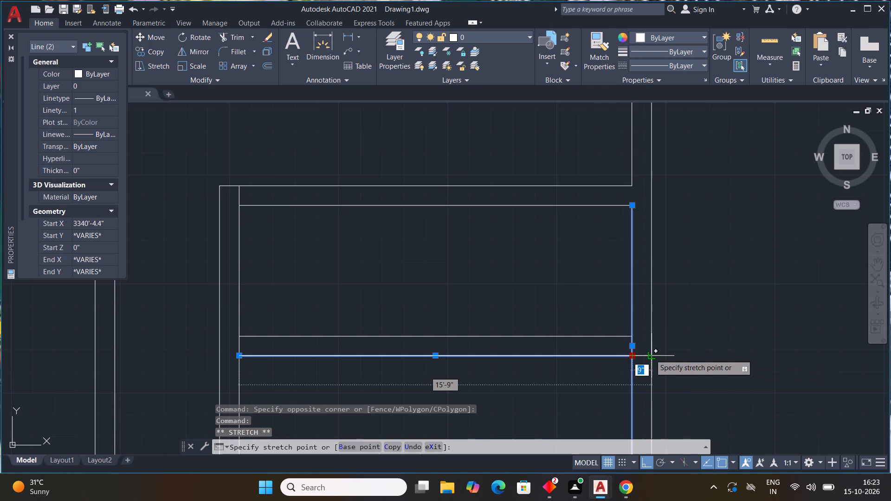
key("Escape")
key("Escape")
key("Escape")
Stretch the lower line of the horizontal partition beneath the large right-hand room 9" onto the right wall's outer line.
left_click(620, 357)
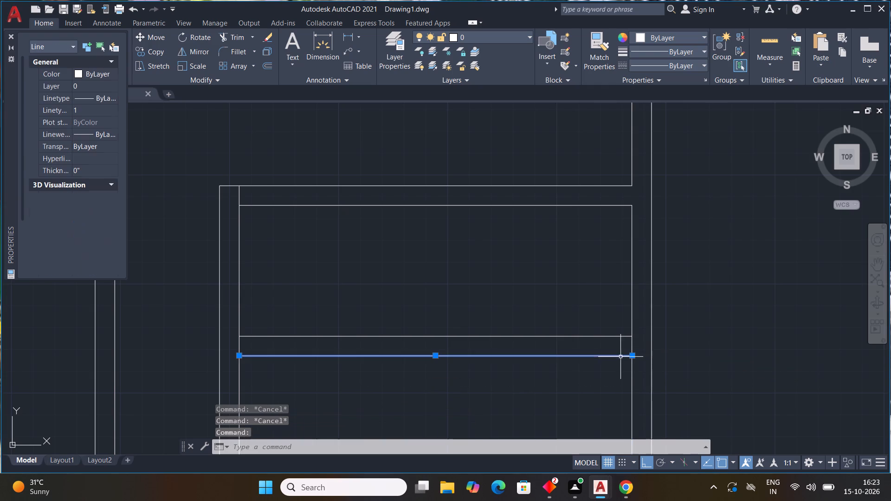
left_click(635, 356)
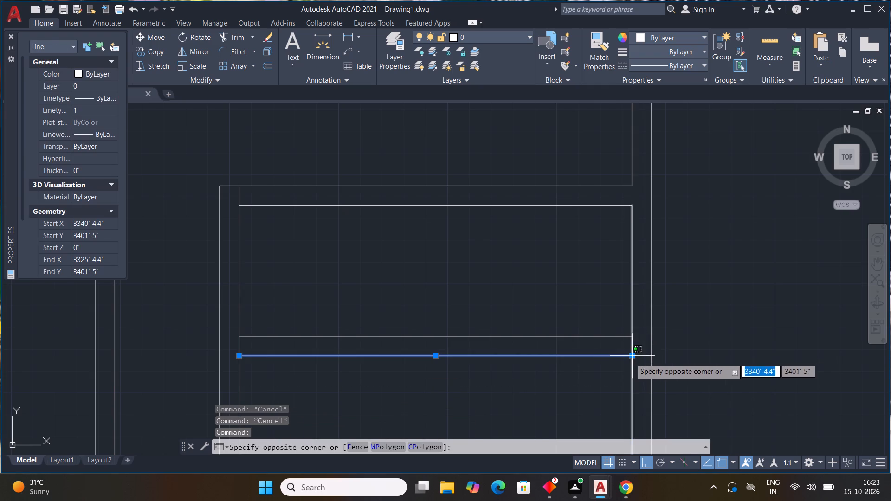
left_click_drag(630, 357, 635, 358)
key("Escape")
key("Escape")
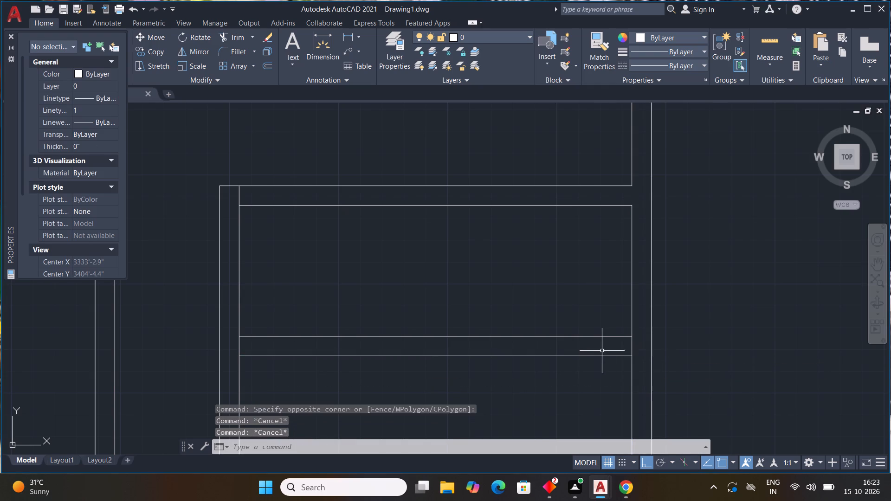
left_click(604, 357)
left_click(632, 358)
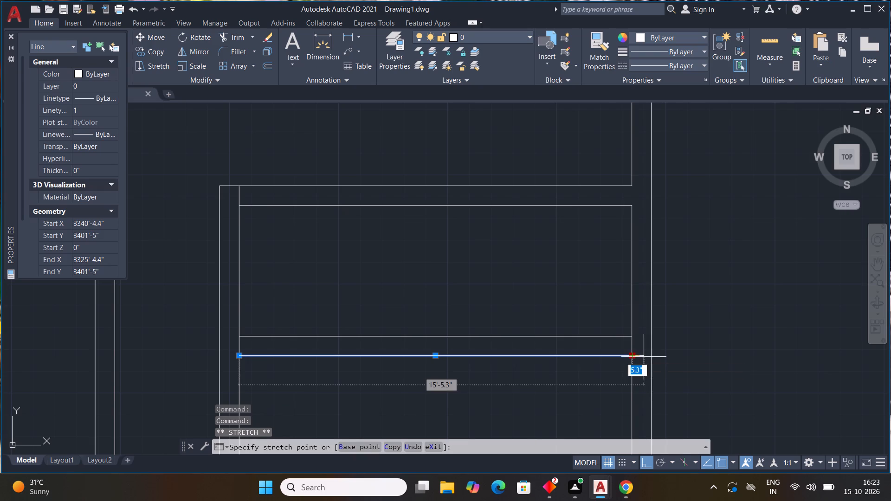
left_click(652, 355)
key("Escape")
key("grave")
scroll(712, 372, "down", 3)
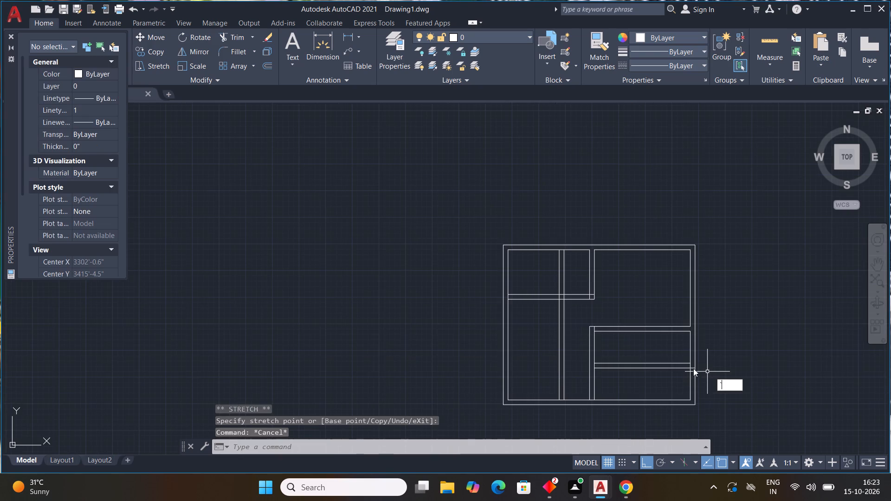
key("Escape")
Erase both lines of the horizontal partition running from the left wall to the second vertical partition.
scroll(691, 368, "down", 3)
scroll(658, 367, "up", 5)
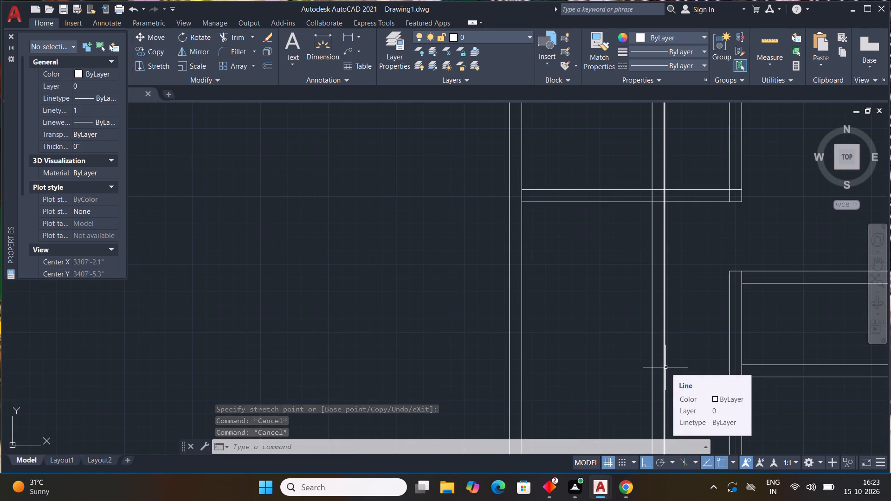
scroll(572, 359, "down", 1)
scroll(657, 348, "down", 2)
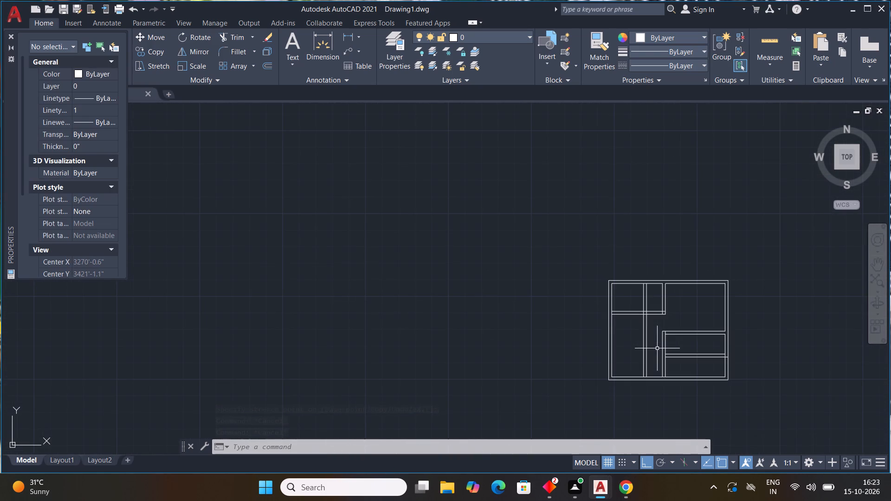
middle_click_drag(662, 340, 561, 365)
scroll(574, 335, "up", 2)
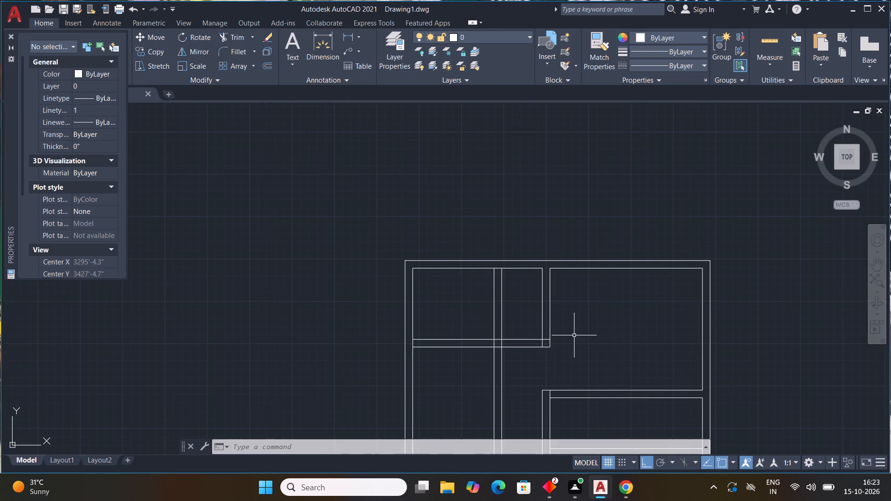
middle_click_drag(593, 351, 669, 343)
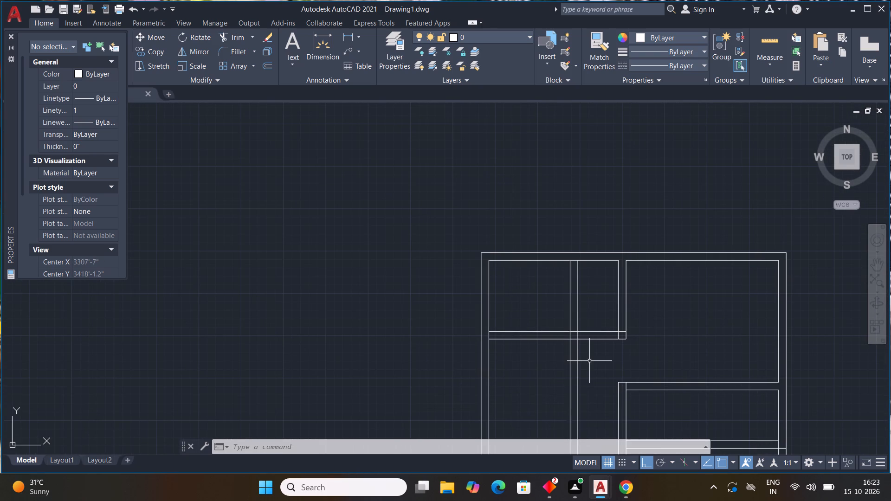
left_click_drag(558, 318, 546, 355)
key("Delete")
Draw a horizontal 8'-9" line from the left wall's inner line to the first vertical partition's right line, lower than the erased partition.
scroll(550, 353, "up", 2)
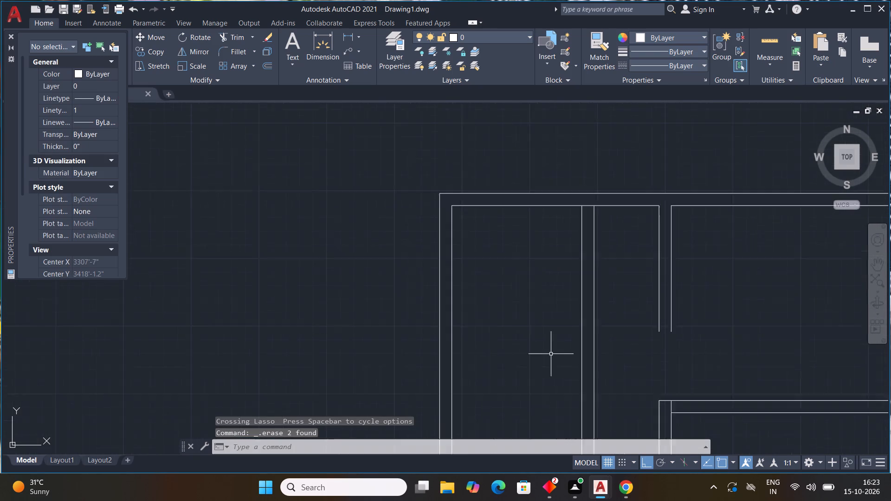
scroll(551, 354, "up", 1)
scroll(551, 355, "down", 2)
type("L")
key("space")
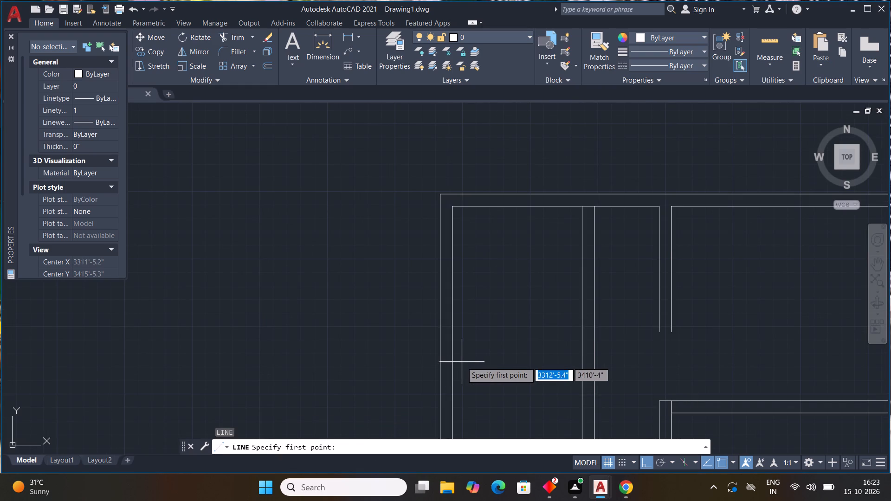
left_click(456, 376)
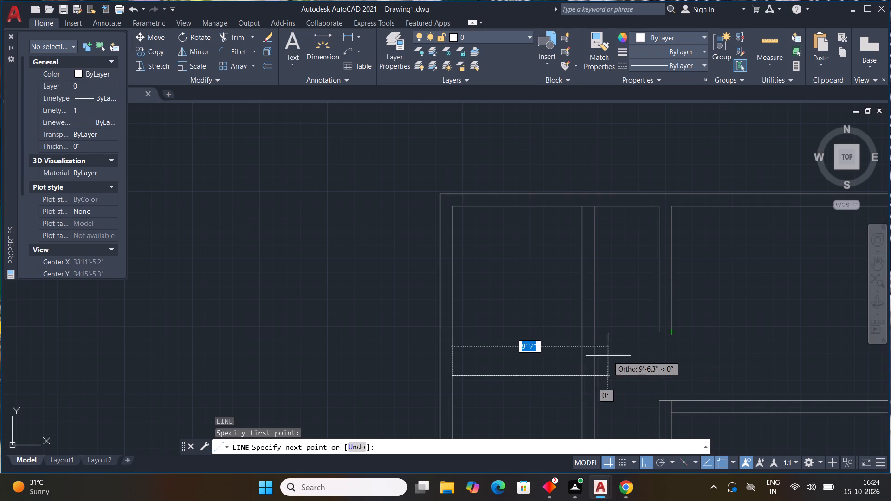
scroll(634, 356, "down", 2)
scroll(613, 365, "up", 3)
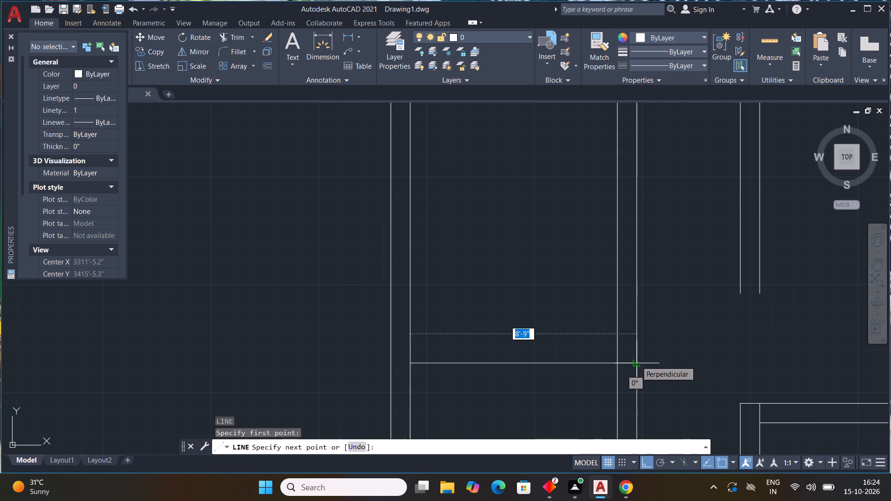
left_click(636, 361)
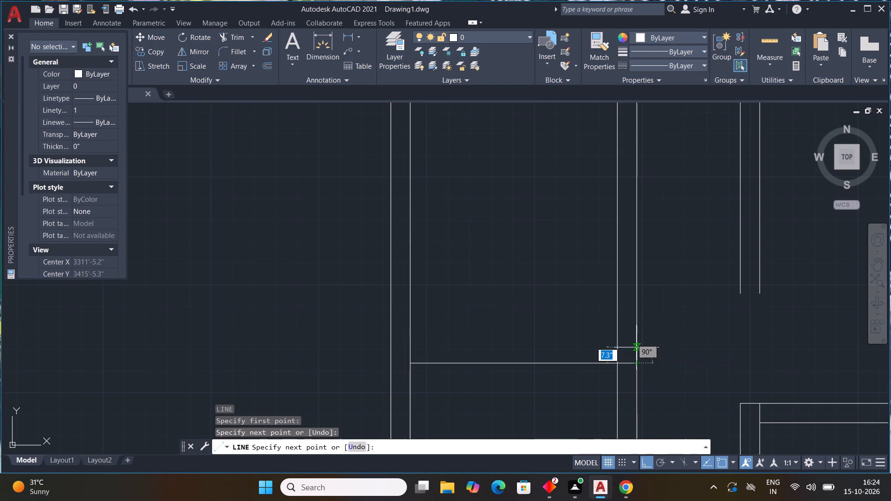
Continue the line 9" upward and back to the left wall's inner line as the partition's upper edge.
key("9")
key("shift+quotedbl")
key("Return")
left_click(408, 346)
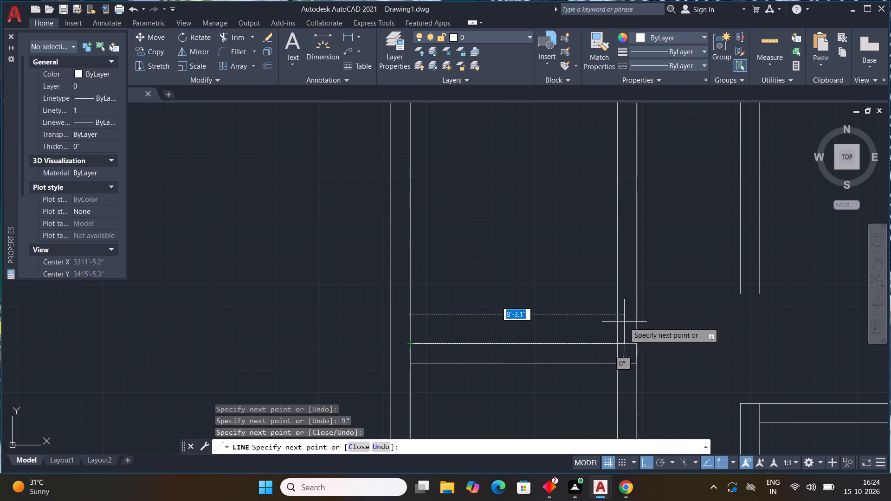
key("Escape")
Draw a line closing the open lower end of the second vertical partition's upper segment.
scroll(629, 328, "down", 3)
scroll(665, 332, "up", 2)
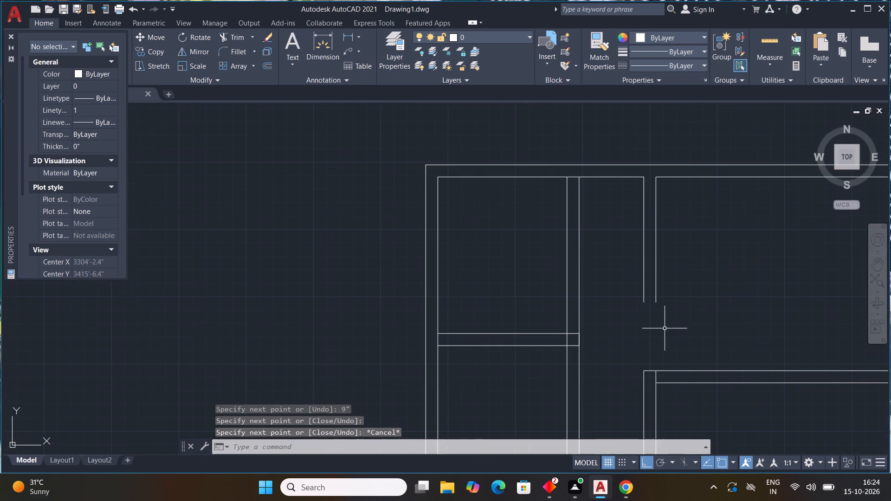
type("L")
key("space")
left_click(655, 301)
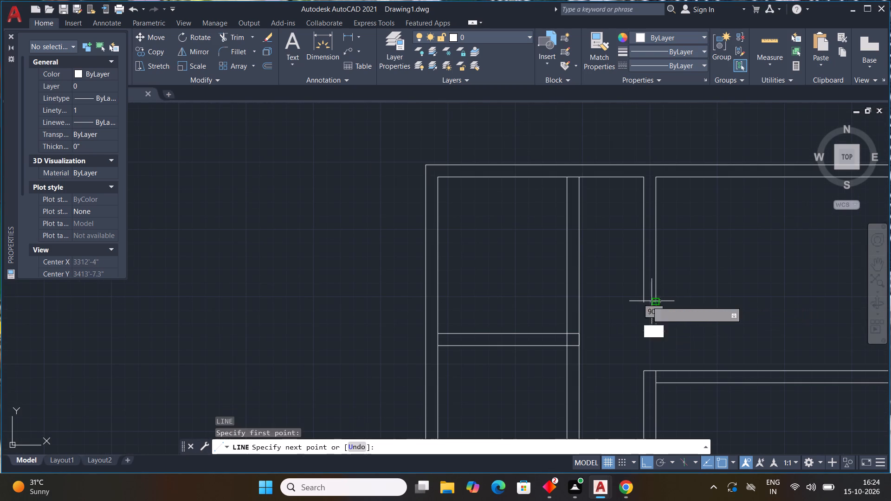
left_click(645, 301)
key("Escape")
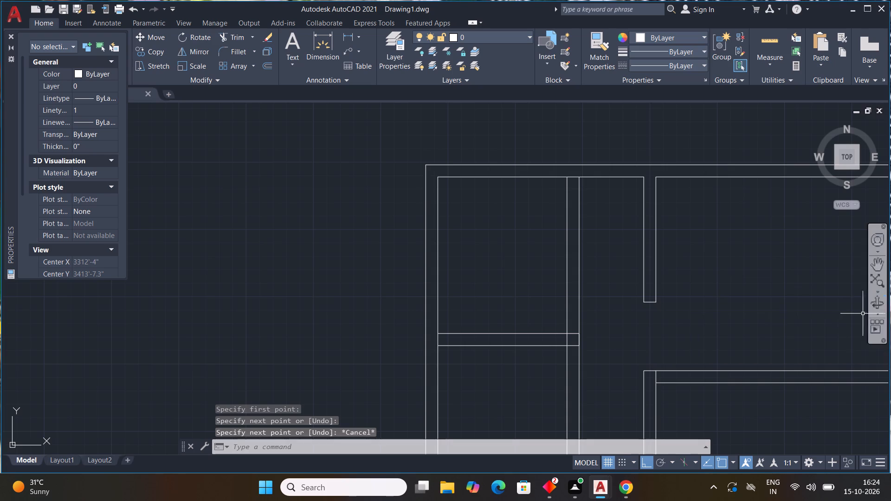
Draw a horizontal line from that closed end's left corner to the first vertical partition's right line.
scroll(699, 283, "up", 2)
scroll(697, 284, "down", 3)
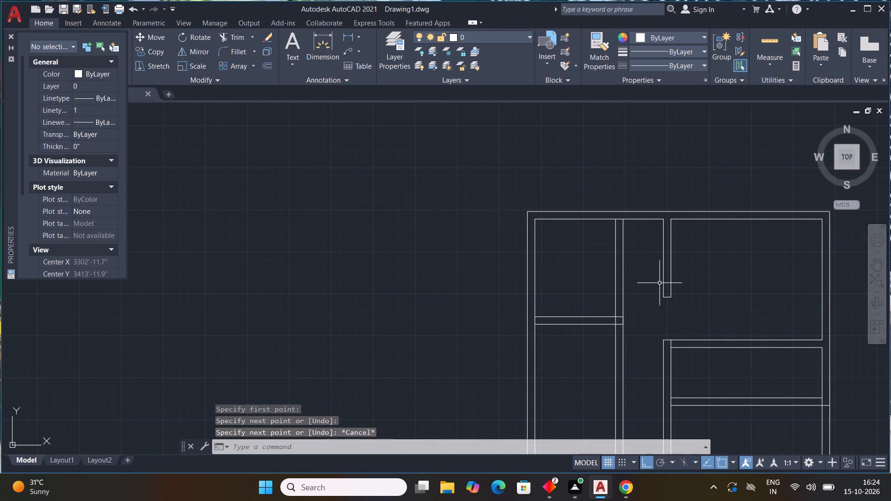
type("L")
key("space")
scroll(661, 289, "up", 3)
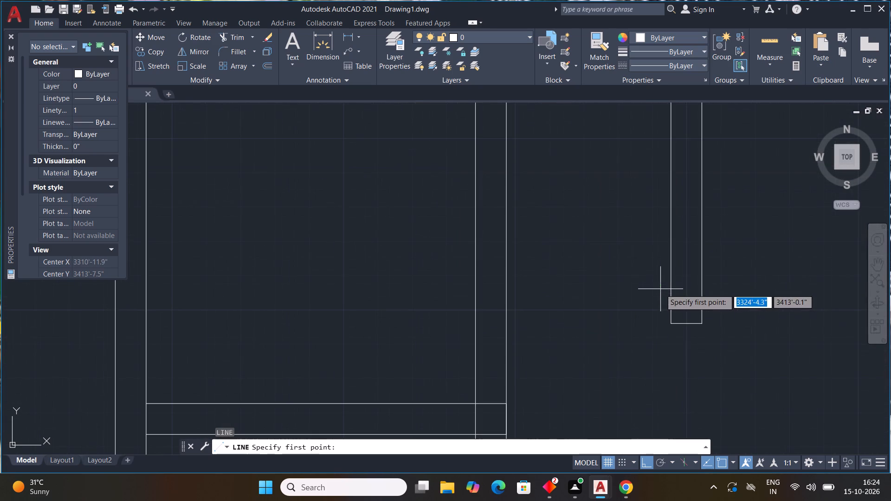
left_click(674, 321)
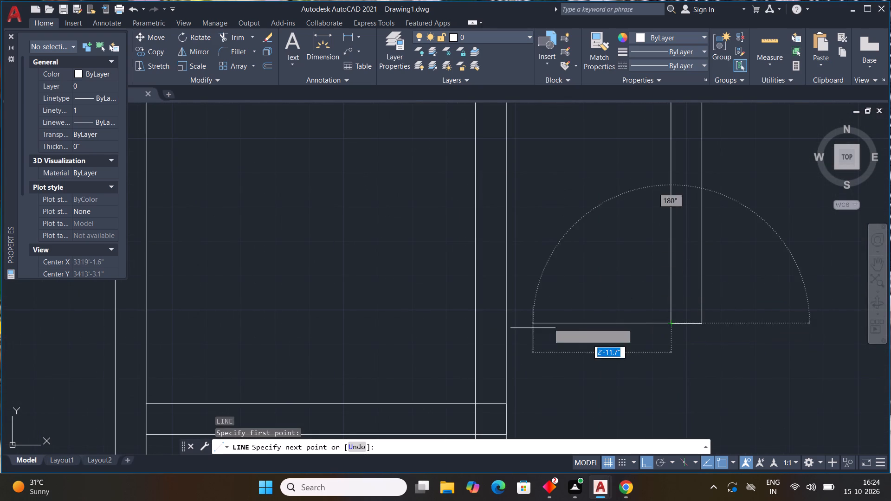
left_click(507, 320)
key("Escape")
Offset the new line between the two vertical partitions 9" upward.
scroll(696, 302, "down", 2)
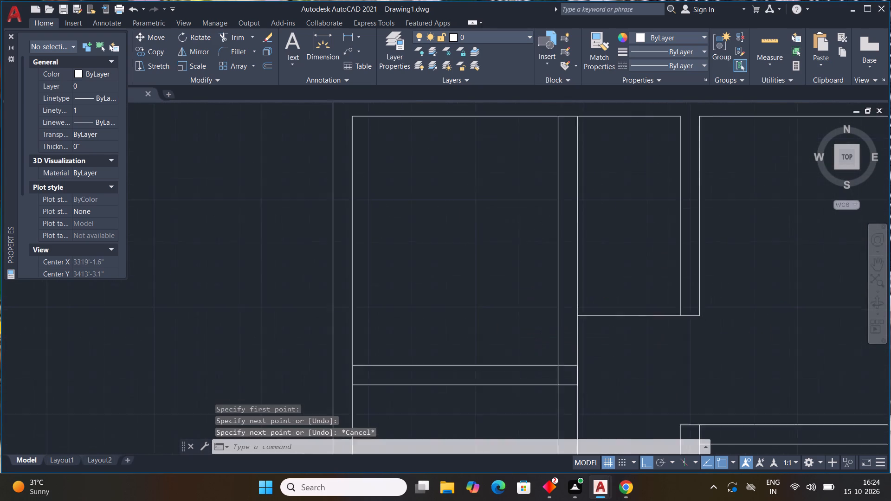
scroll(698, 305, "down", 1)
type("OFF")
key("space")
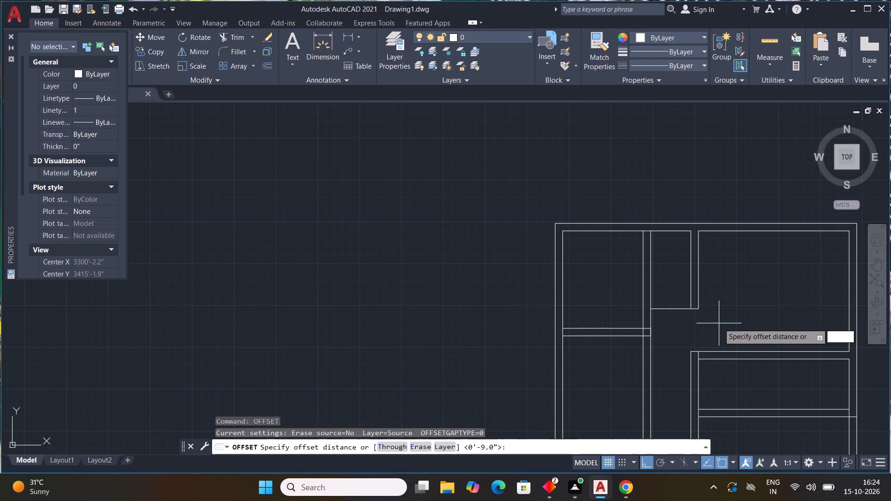
key("9")
key("shift+quotedbl")
key("Return")
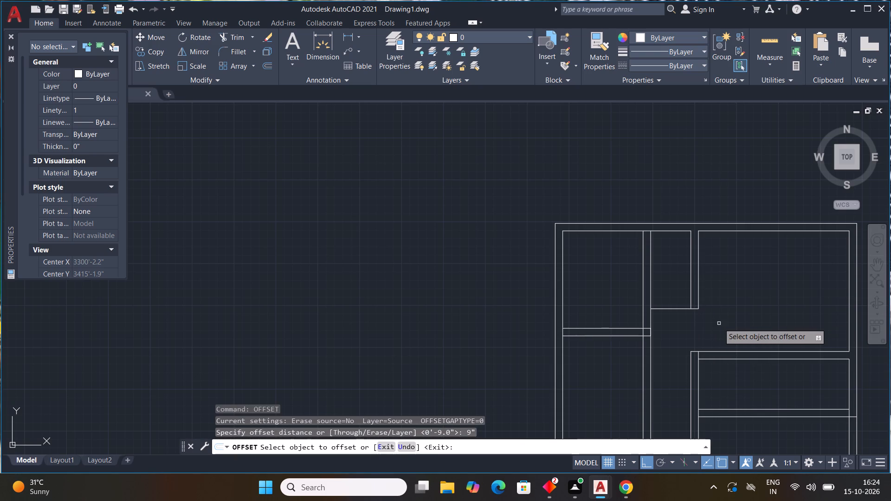
left_click_drag(681, 307, 680, 299)
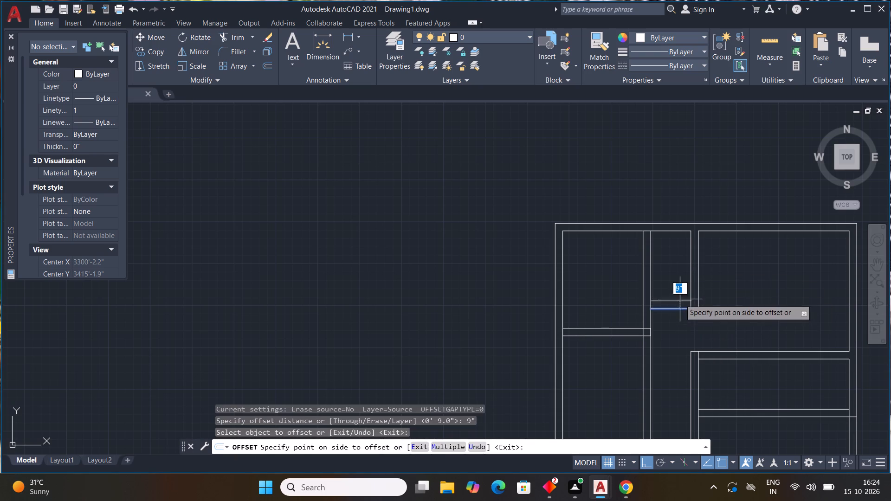
left_click(680, 291)
key("Escape")
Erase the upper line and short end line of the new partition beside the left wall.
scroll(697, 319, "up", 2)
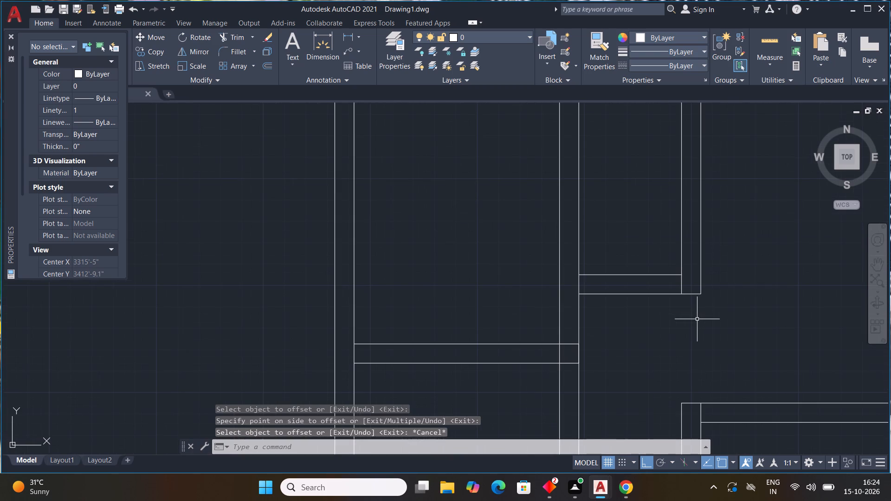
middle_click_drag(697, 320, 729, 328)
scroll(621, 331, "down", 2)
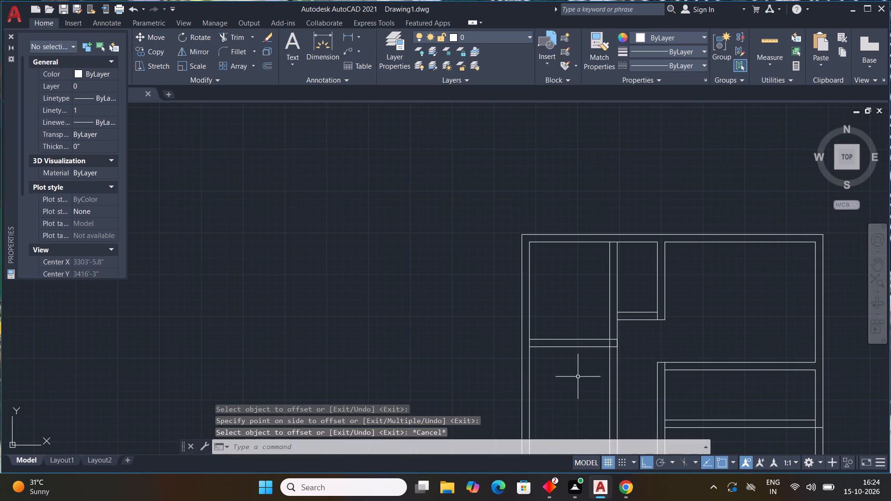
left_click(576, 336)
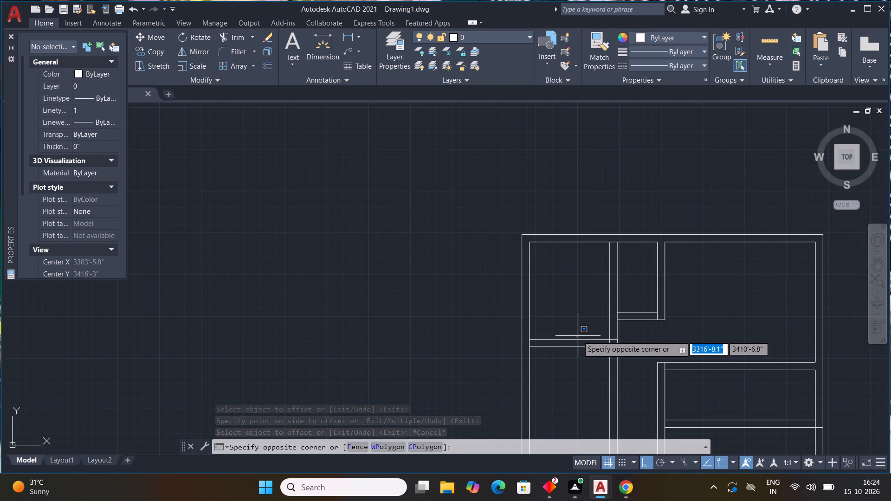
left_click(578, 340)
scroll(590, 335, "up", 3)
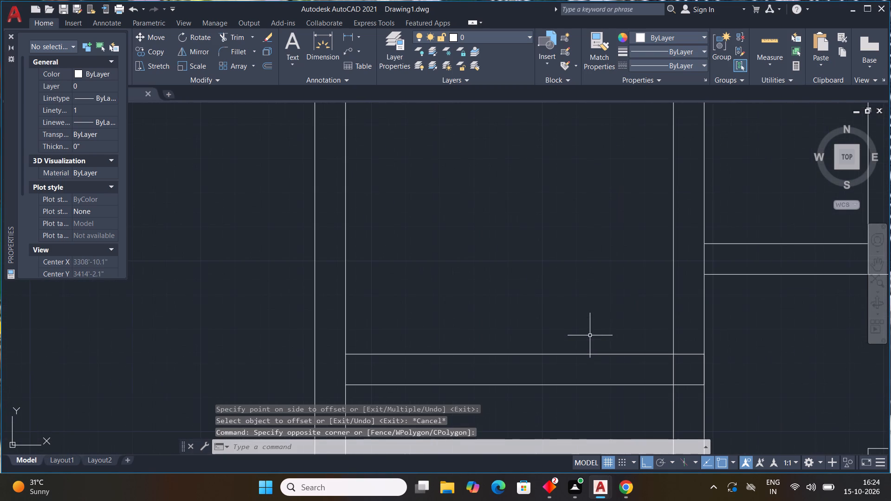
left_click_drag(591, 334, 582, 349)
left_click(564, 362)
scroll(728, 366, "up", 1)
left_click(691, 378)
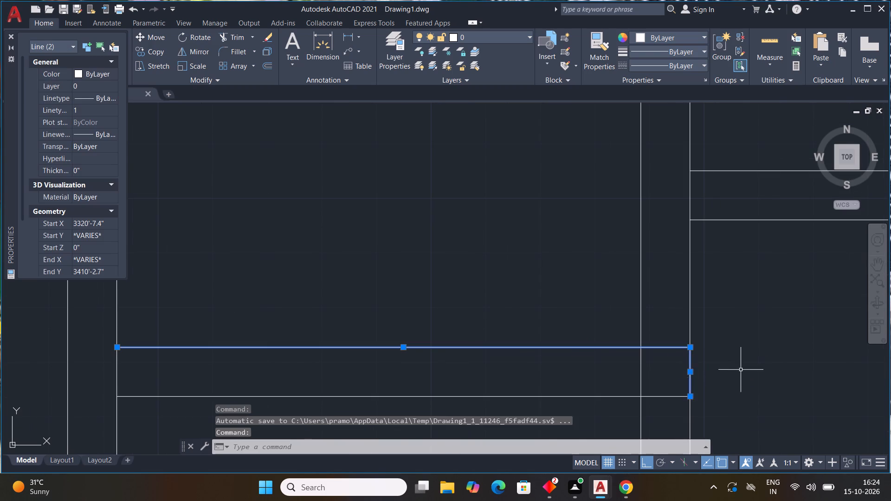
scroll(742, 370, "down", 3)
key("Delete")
Offset the remaining horizontal line between the left wall and first vertical partition 9" downward.
scroll(723, 370, "down", 3)
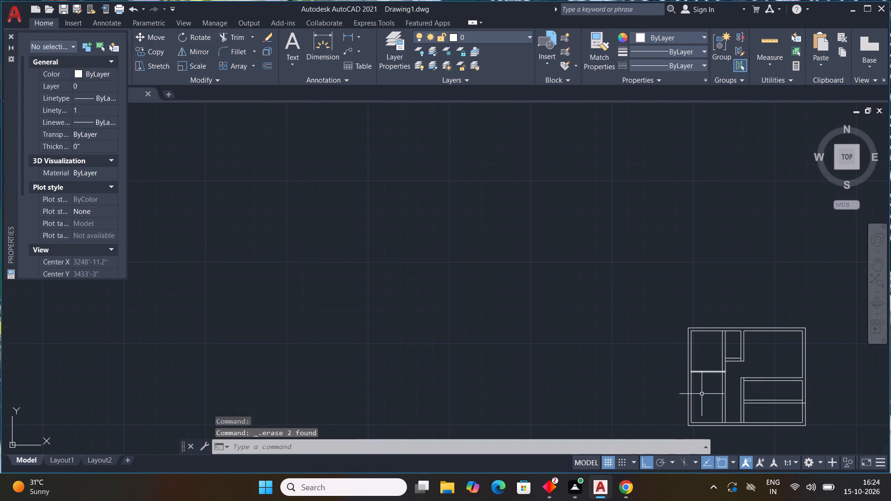
scroll(699, 388, "up", 2)
type("OFF")
key("space")
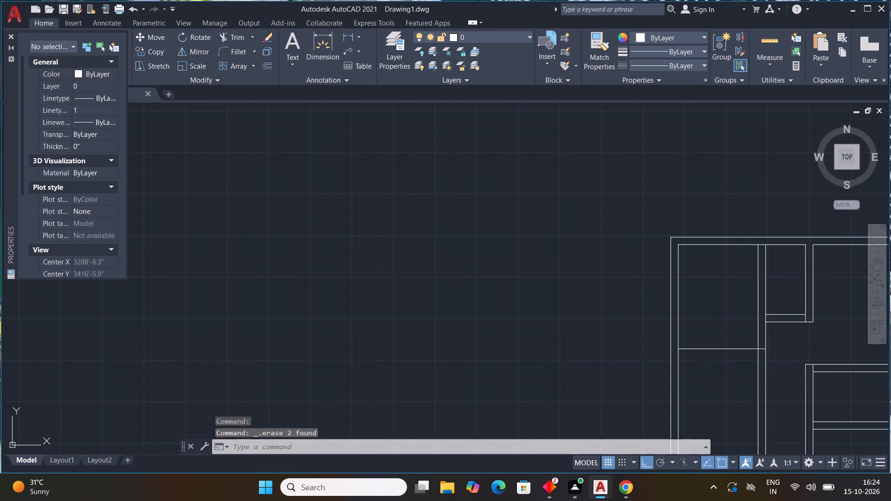
type("9\"")
key("Return")
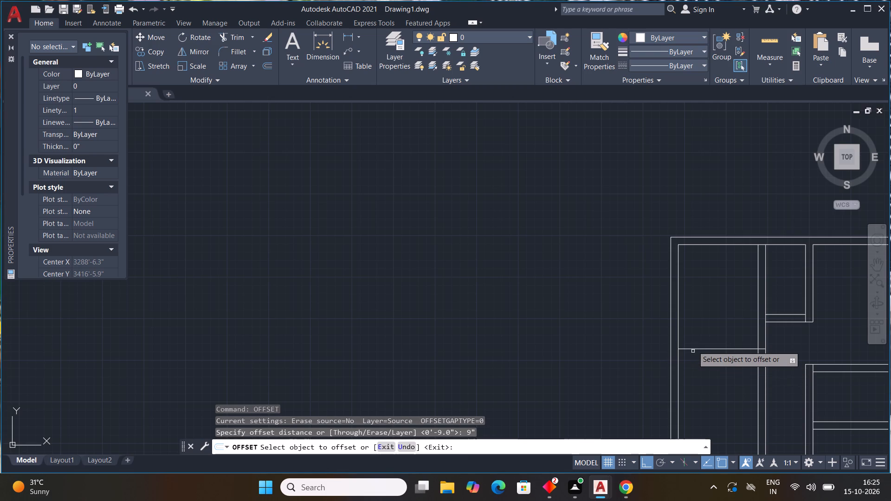
left_click_drag(693, 347, 699, 358)
left_click(705, 375)
key("Escape")
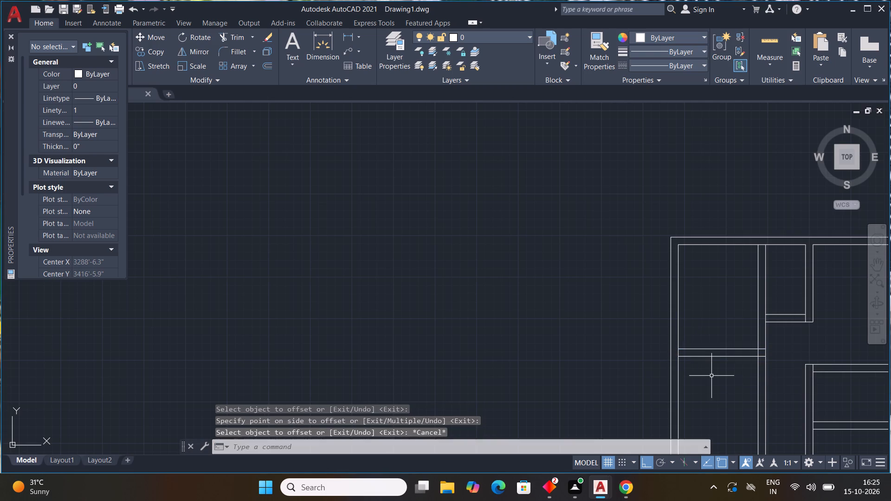
Draw a stepped three-segment line in the upper-left room from the left wall across, down and over to the first vertical partition.
scroll(713, 376, "down", 2)
middle_click_drag(719, 386, 527, 352)
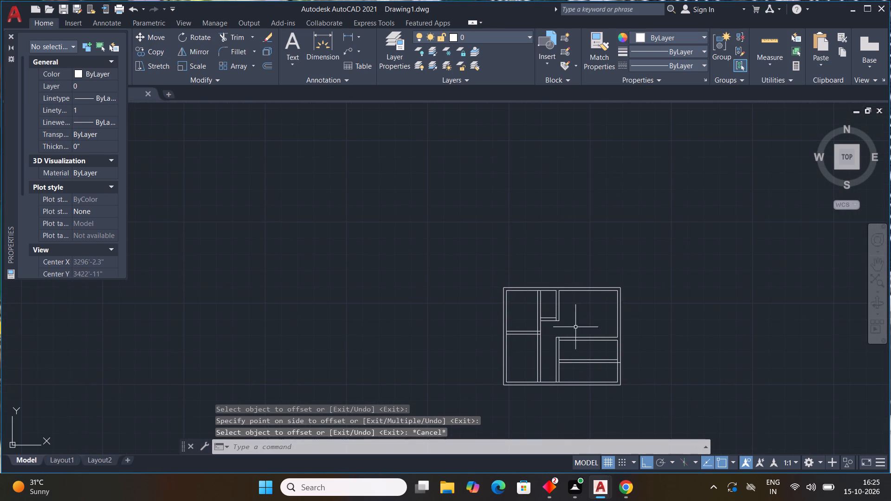
scroll(558, 307, "up", 2)
scroll(531, 358, "up", 4)
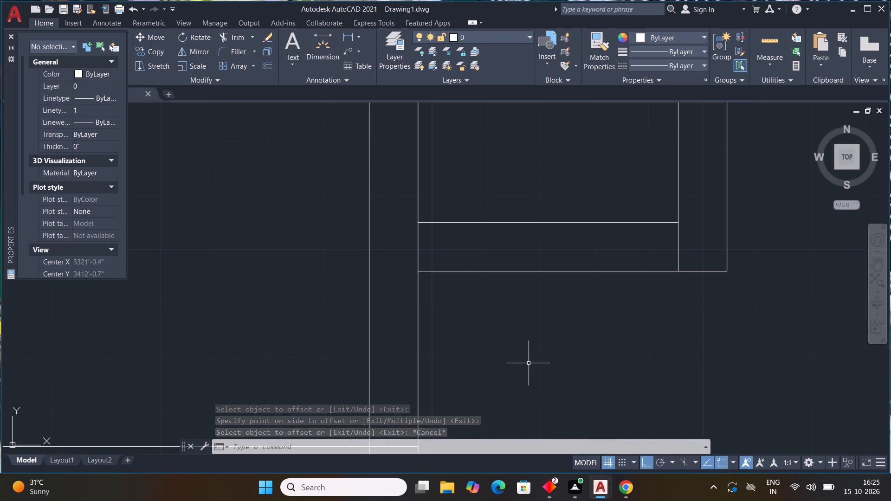
scroll(529, 364, "down", 3)
middle_click_drag(565, 361, 604, 347)
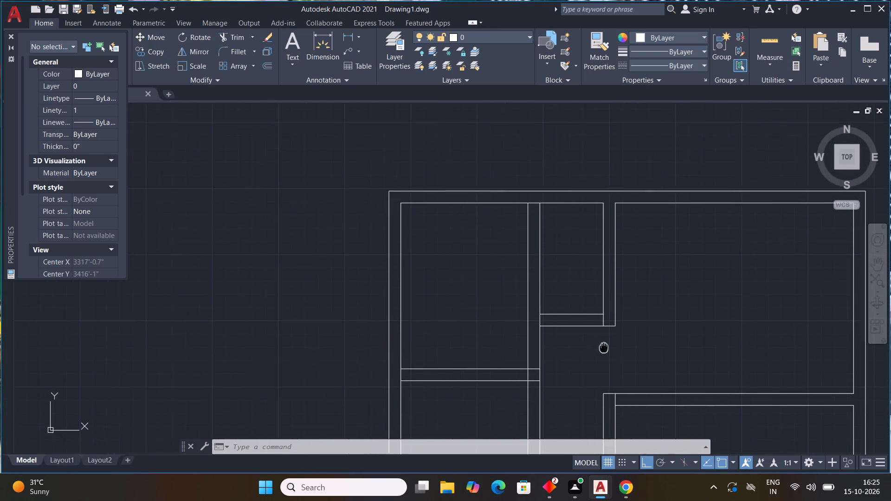
middle_click_drag(604, 347, 607, 346)
type("L")
key("space")
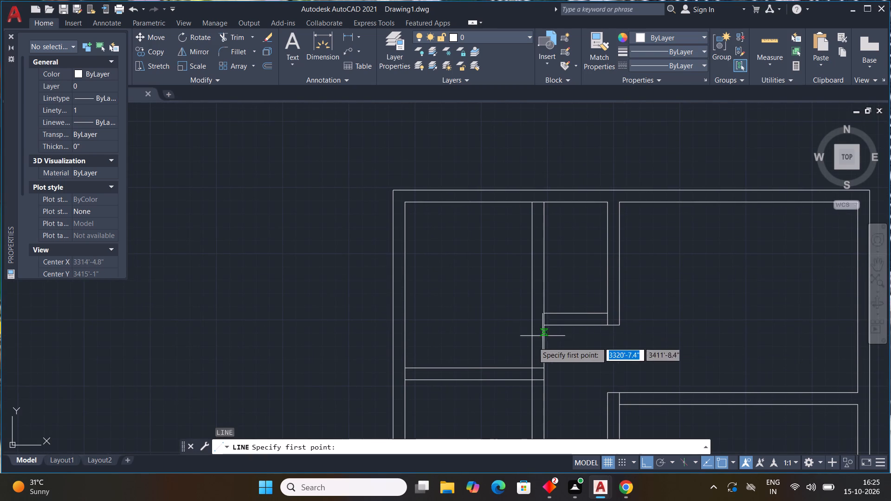
left_click_drag(408, 235, 416, 238)
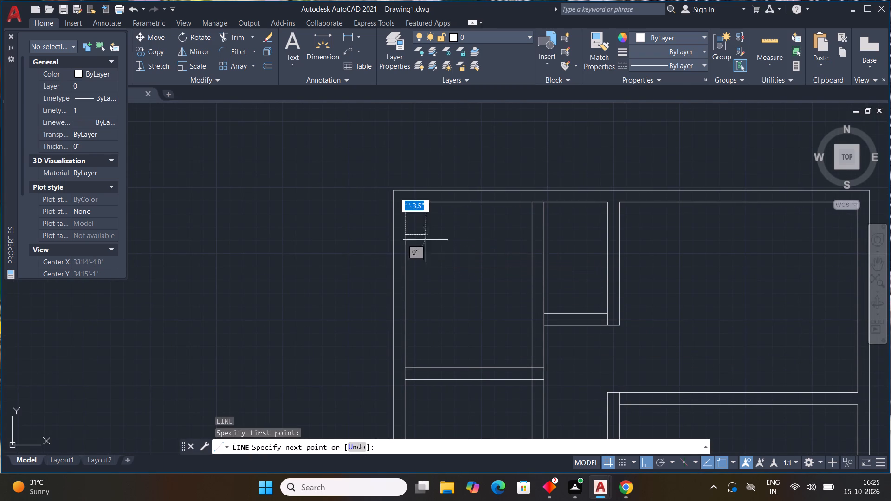
left_click(501, 238)
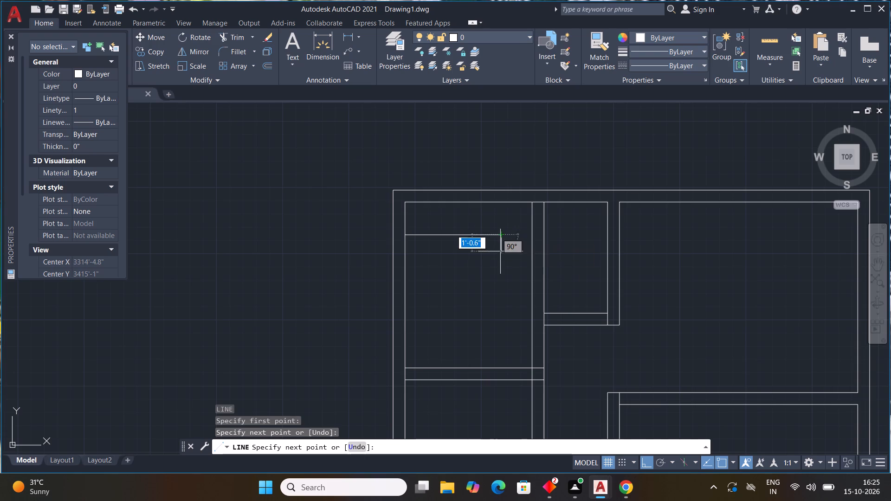
left_click(503, 291)
left_click(531, 290)
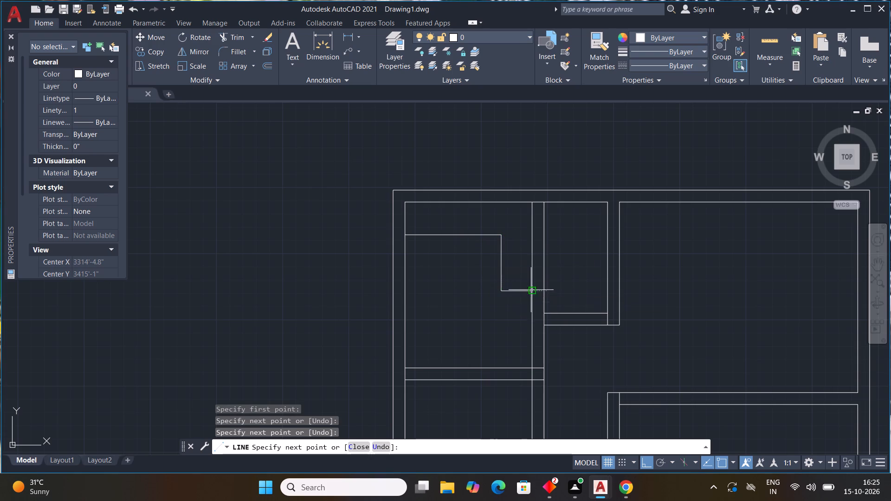
key("Escape")
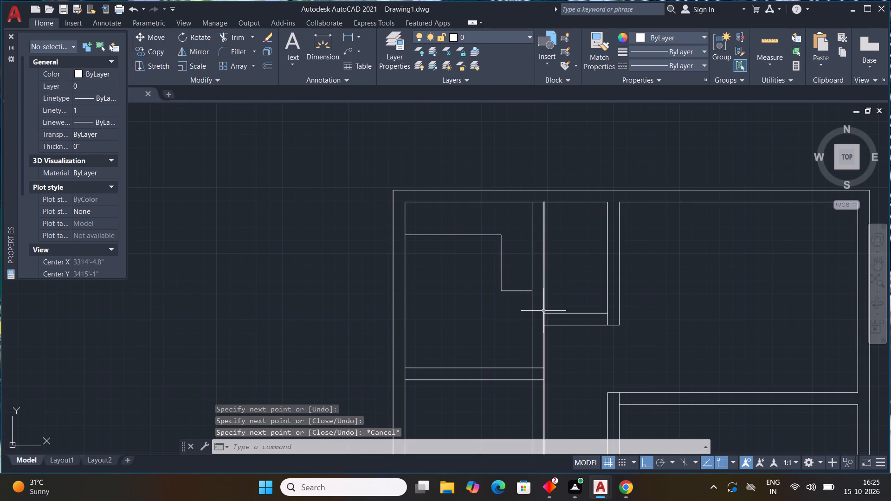
Draw a second stepped line from the first one's upper segment down, across and down to the horizontal partition below.
type("L")
key("space")
left_click(438, 237)
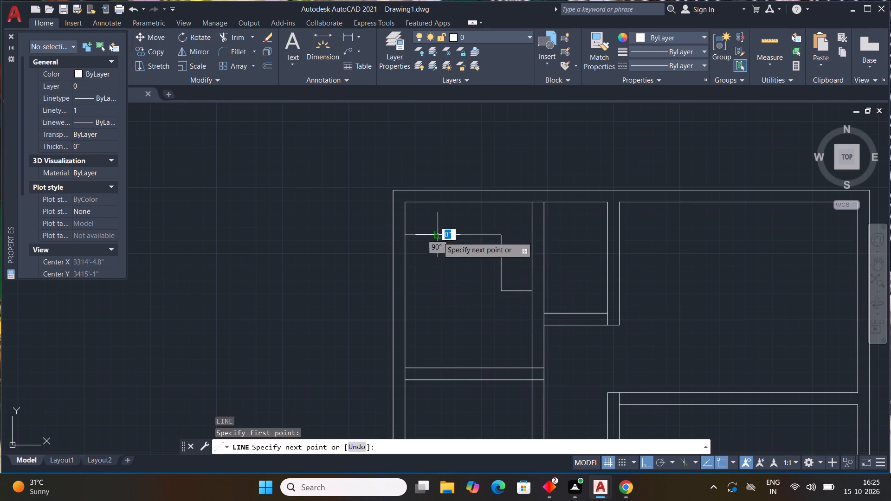
left_click(437, 339)
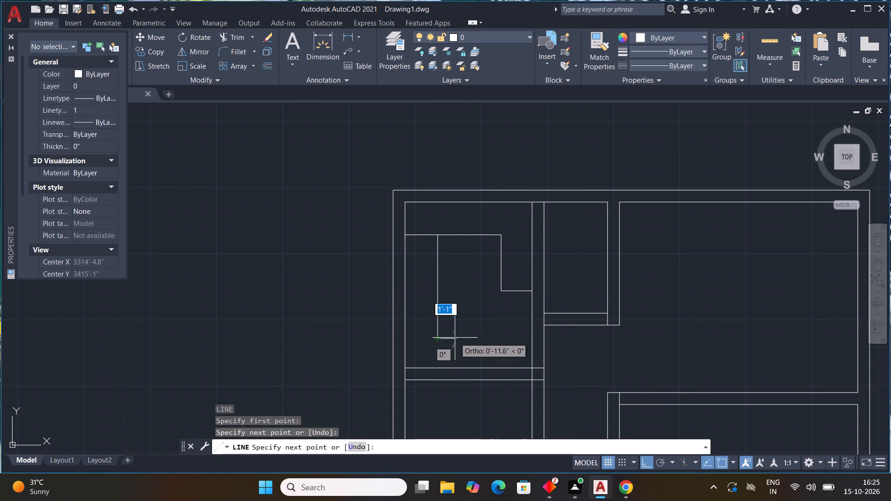
left_click(486, 340)
left_click(488, 366)
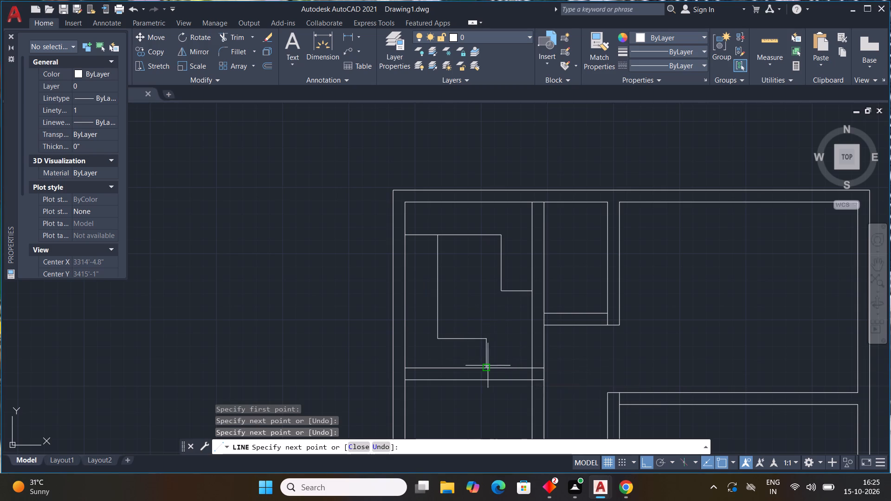
key("Escape")
Draw a short horizontal line across the first vertical partition, just below the small top room's bottom wall.
scroll(599, 347, "up", 2)
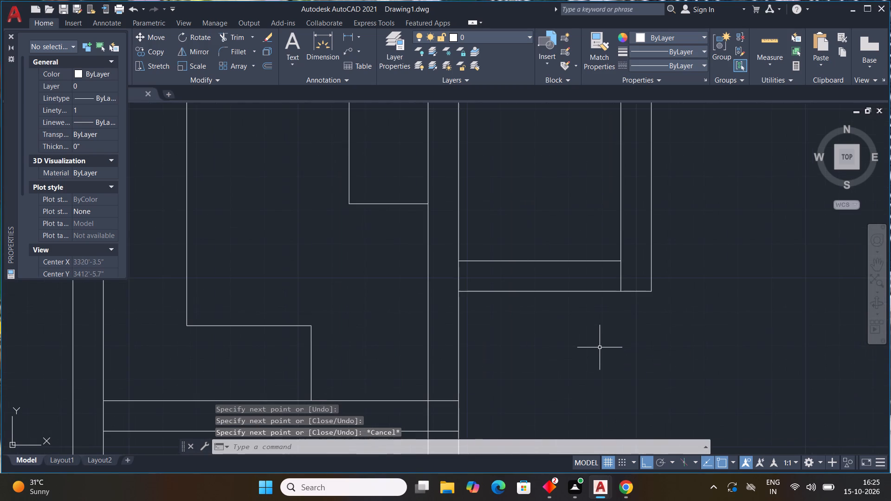
scroll(600, 347, "up", 1)
scroll(600, 347, "down", 2)
key("l")
key("space")
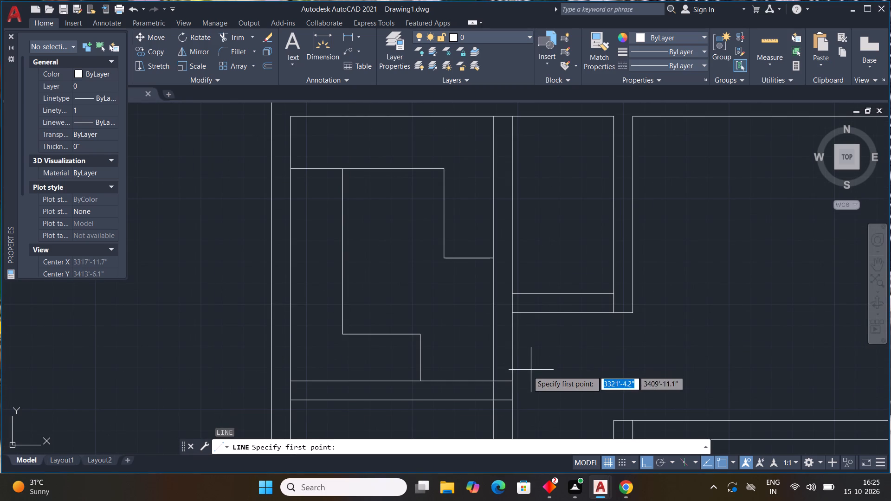
middle_click_drag(516, 372, 545, 359)
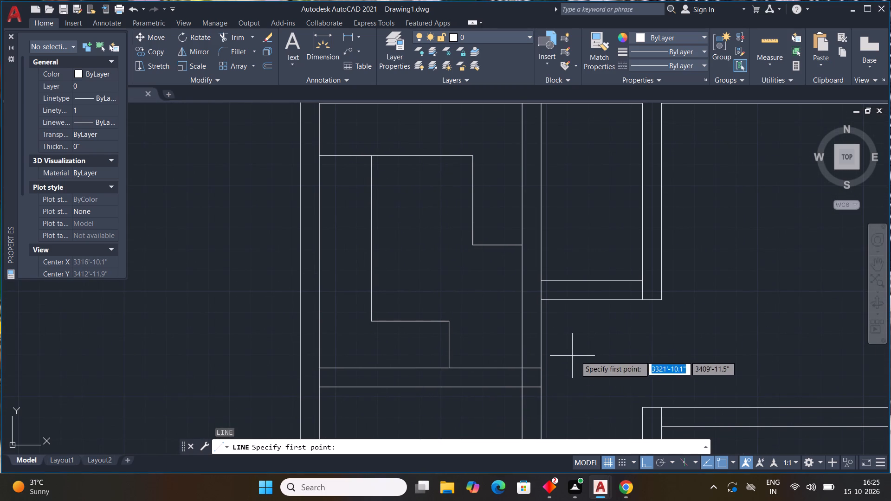
left_click(543, 307)
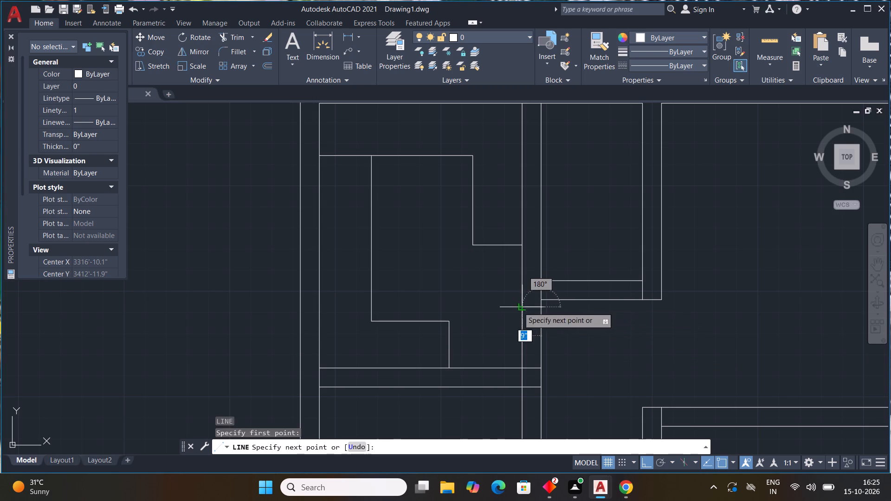
left_click(519, 307)
key("Escape")
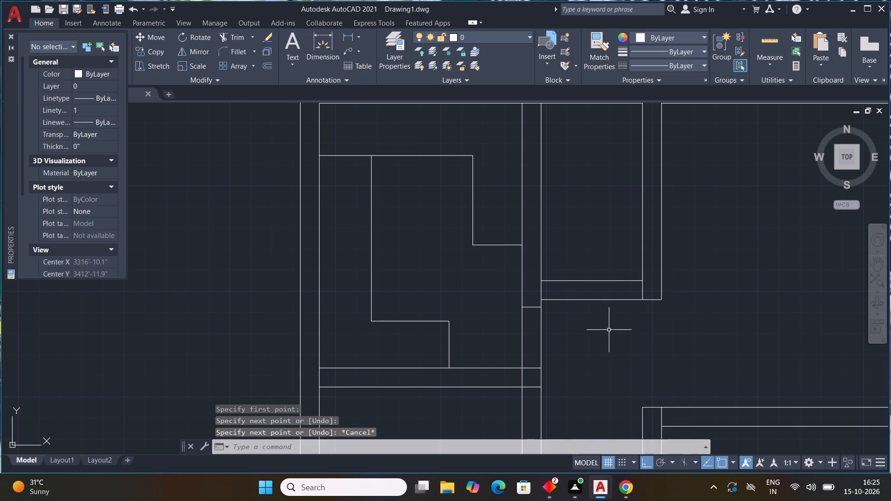
Draw a short vertical line across the small top room's bottom wall, near the first vertical partition.
type("L")
key("space")
scroll(569, 311, "up", 3)
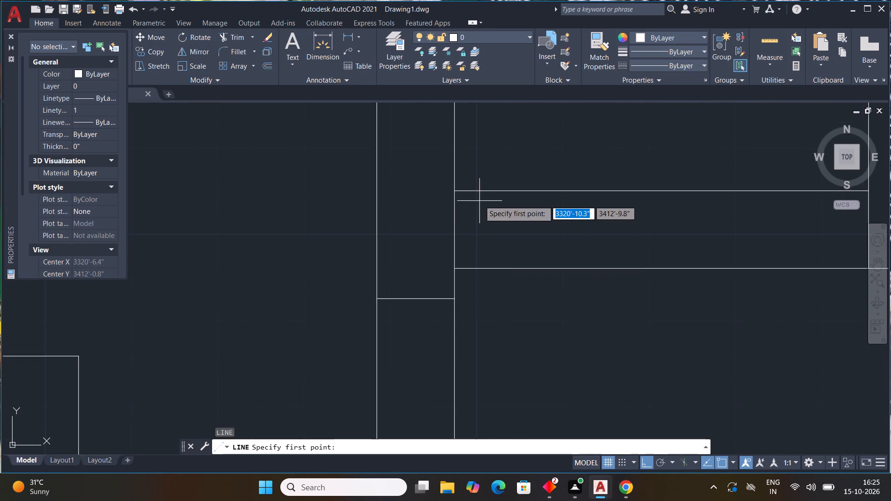
left_click(478, 193)
left_click(482, 270)
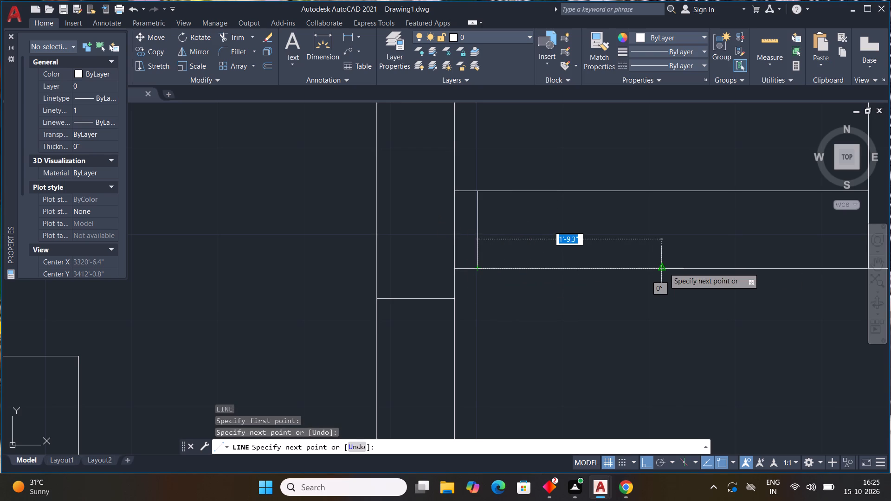
key("Escape")
Outline a closet in the upper-right room with a line about 7' down from the top wall and back to the partition.
scroll(664, 269, "down", 5)
middle_click_drag(678, 304, 677, 304)
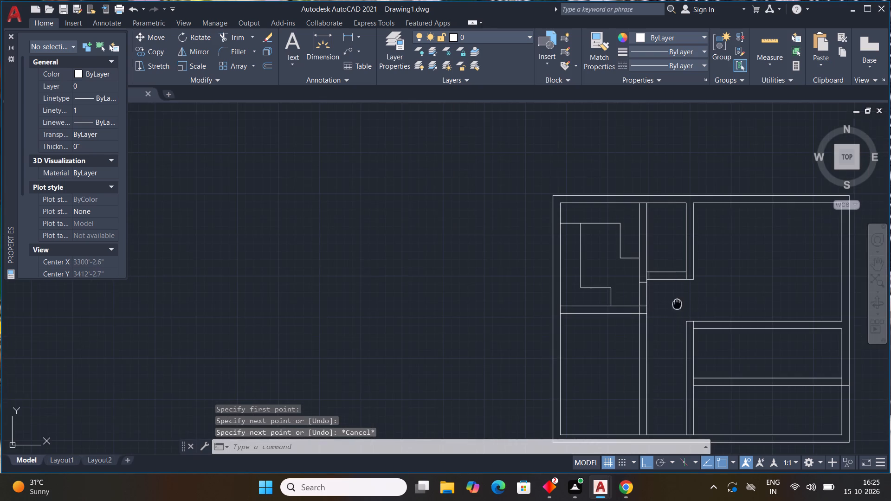
middle_click_drag(677, 304, 557, 272)
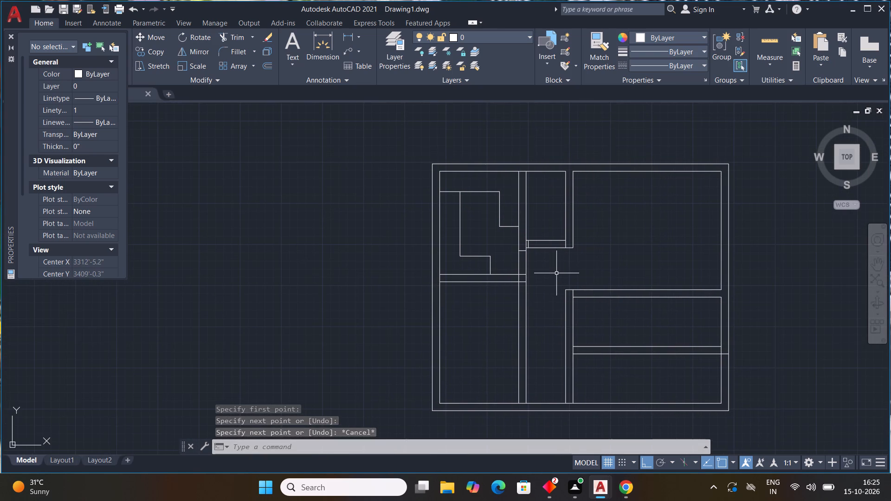
type("L")
key("space")
scroll(588, 178, "up", 1)
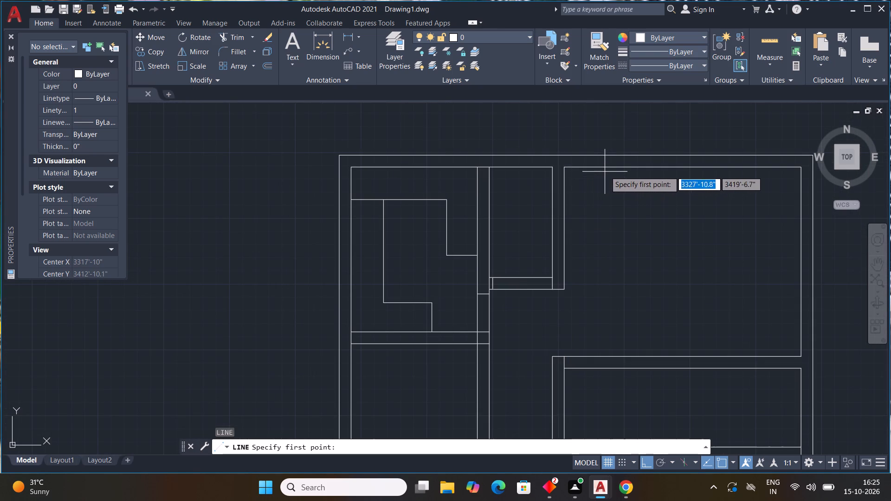
left_click(608, 168)
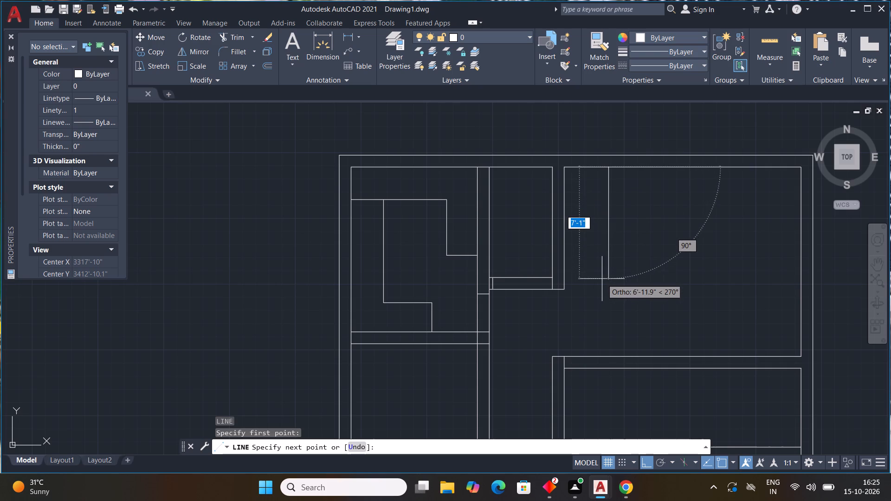
left_click(603, 281)
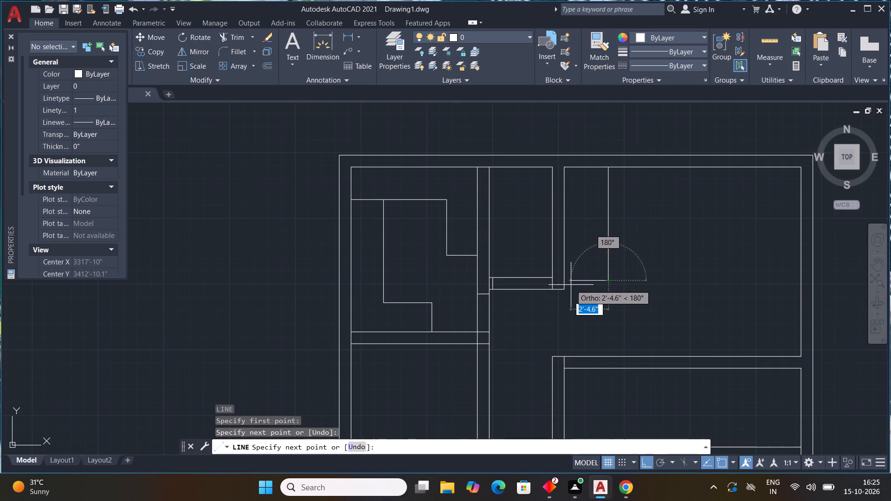
left_click(560, 281)
key("Escape")
key("Escape")
scroll(766, 274, "down", 1)
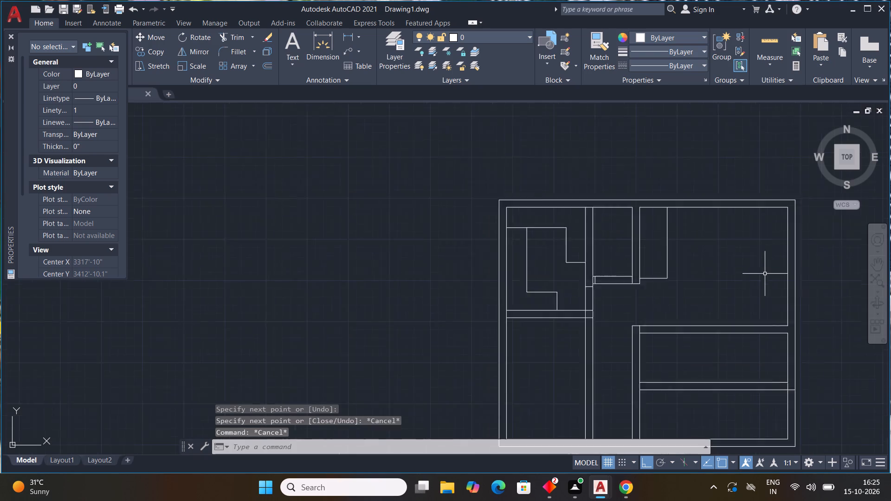
Draw a vertical line about 6'-9" long down the middle of the upper-right room's closet.
scroll(764, 274, "down", 1)
middle_click_drag(742, 295, 665, 301)
type("L")
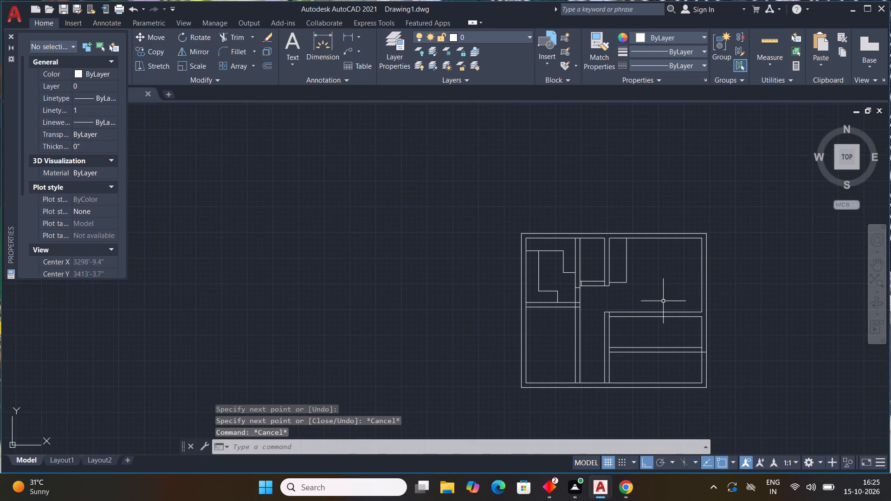
key("space")
scroll(635, 277, "up", 2)
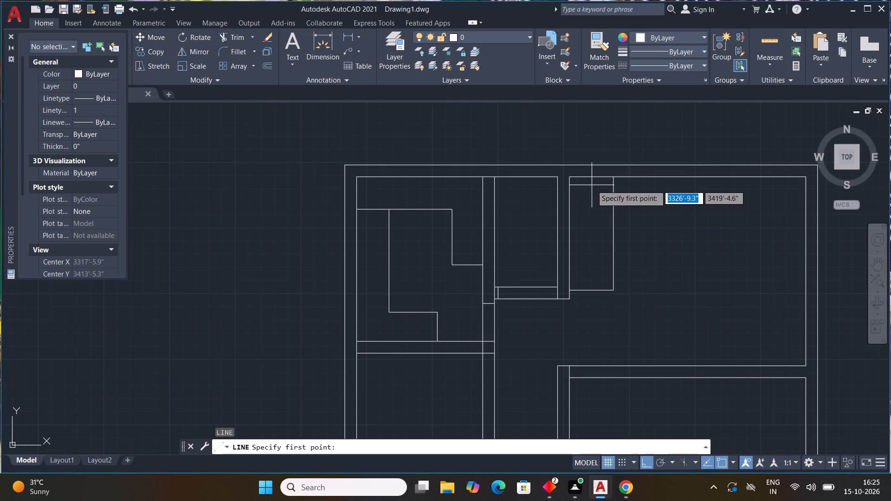
scroll(593, 185, "up", 2)
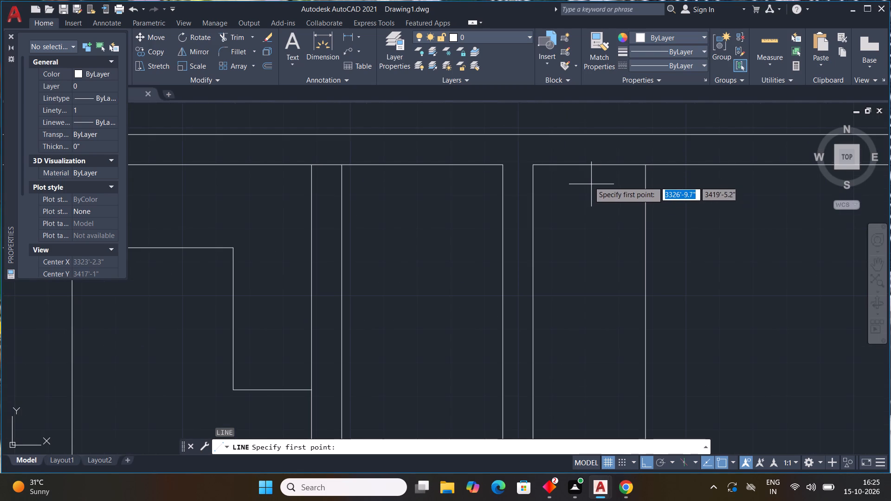
left_click_drag(588, 173, 588, 191)
scroll(578, 261, "down", 1)
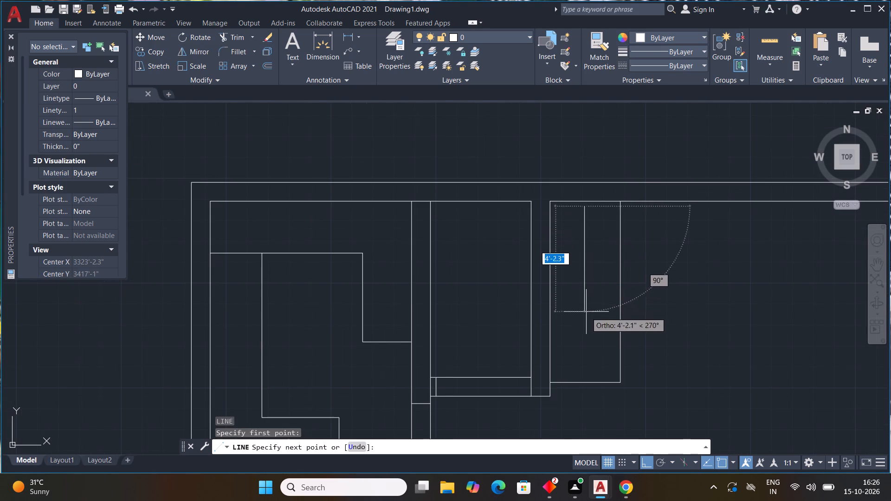
left_click(585, 376)
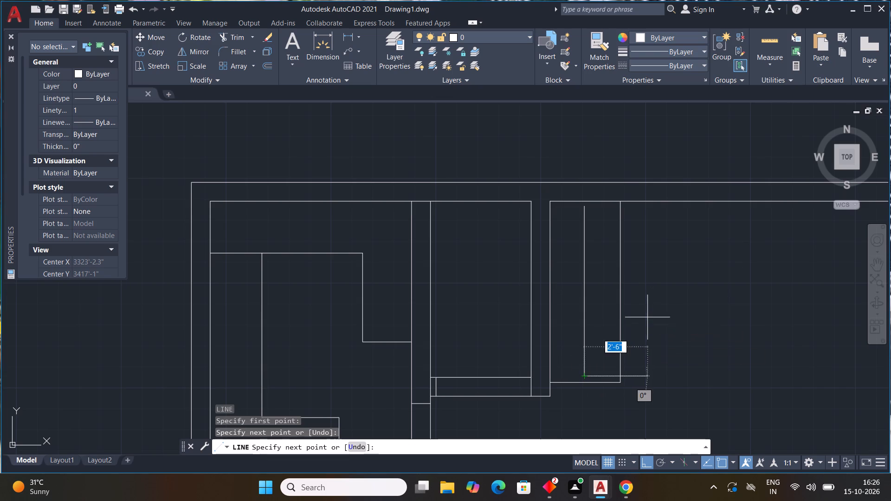
key("Escape")
Turn Ortho off and draw a short, slightly slanted line crossing the closet's middle line near its upper end.
type("L")
key("space")
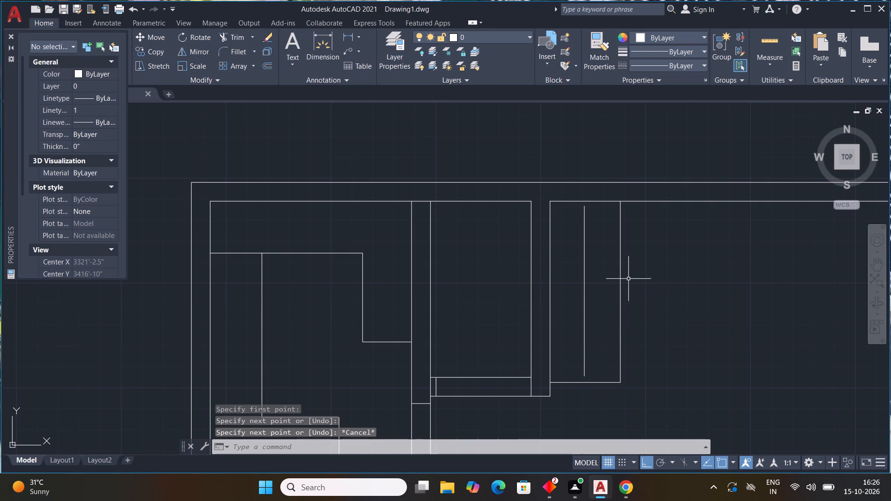
scroll(585, 228, "up", 2)
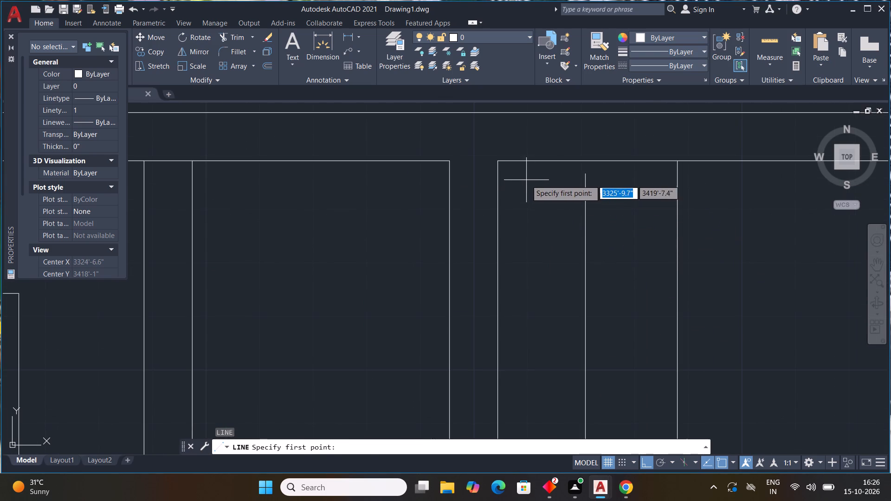
left_click(526, 180)
key("F8")
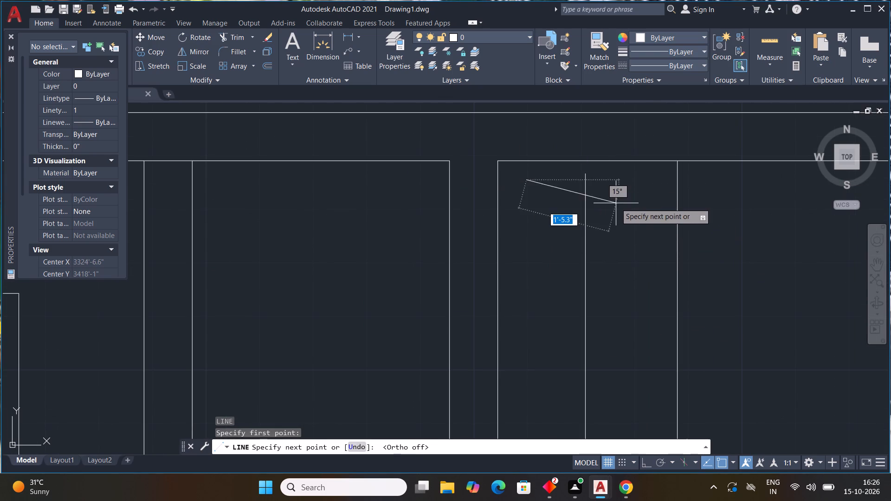
left_click(645, 191)
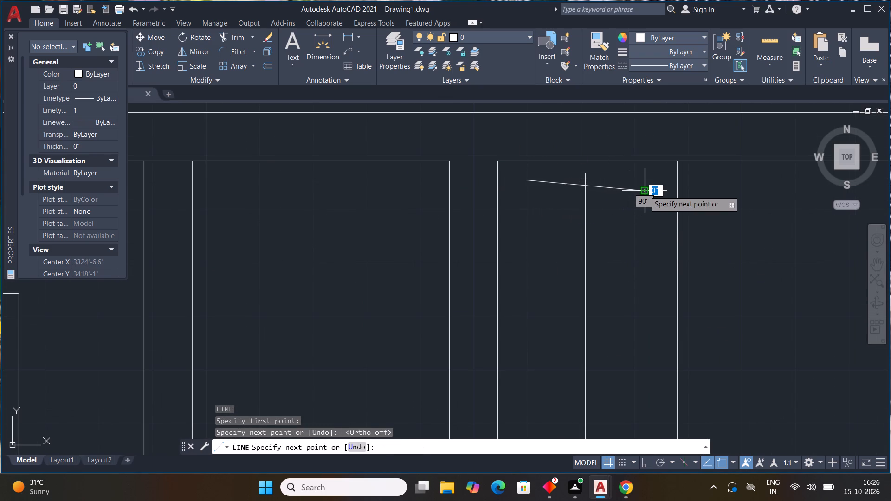
key("Escape")
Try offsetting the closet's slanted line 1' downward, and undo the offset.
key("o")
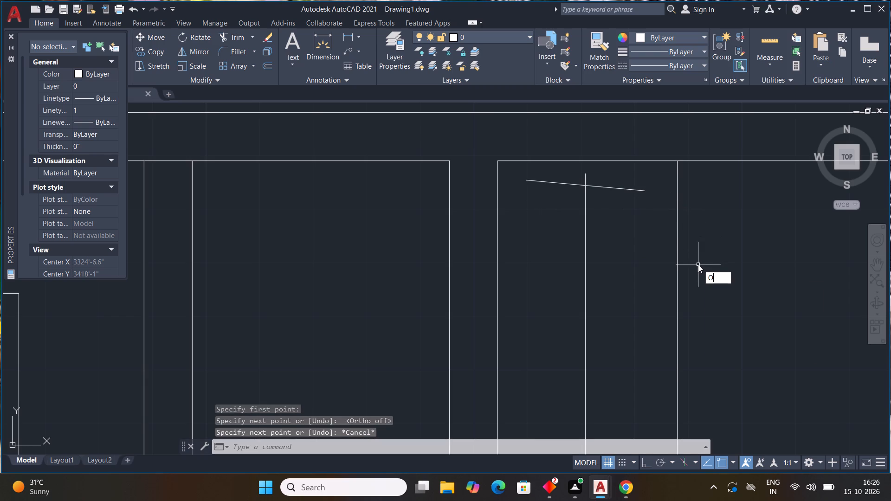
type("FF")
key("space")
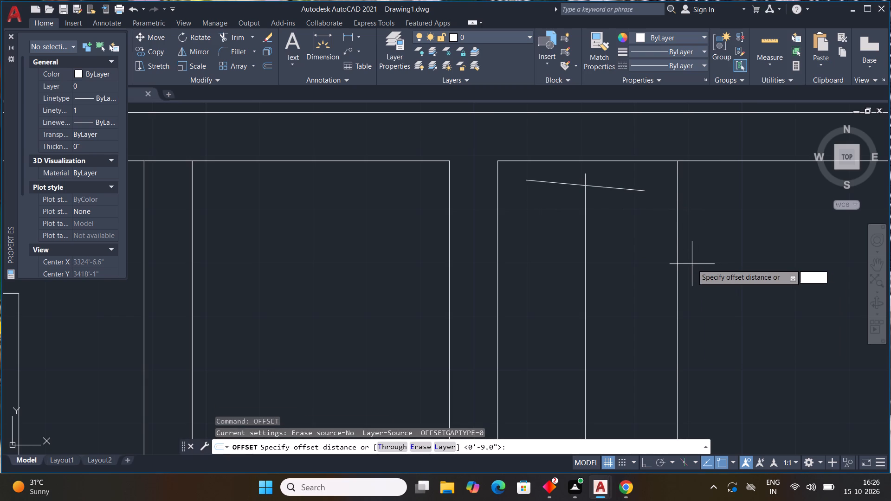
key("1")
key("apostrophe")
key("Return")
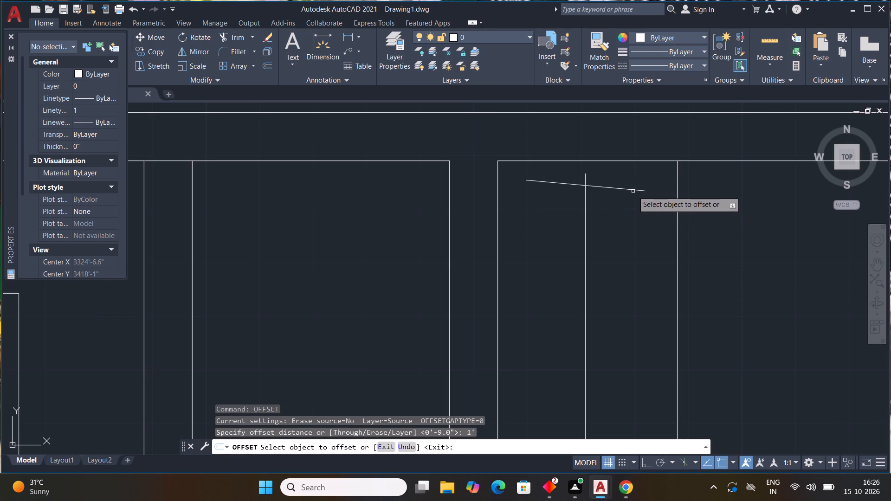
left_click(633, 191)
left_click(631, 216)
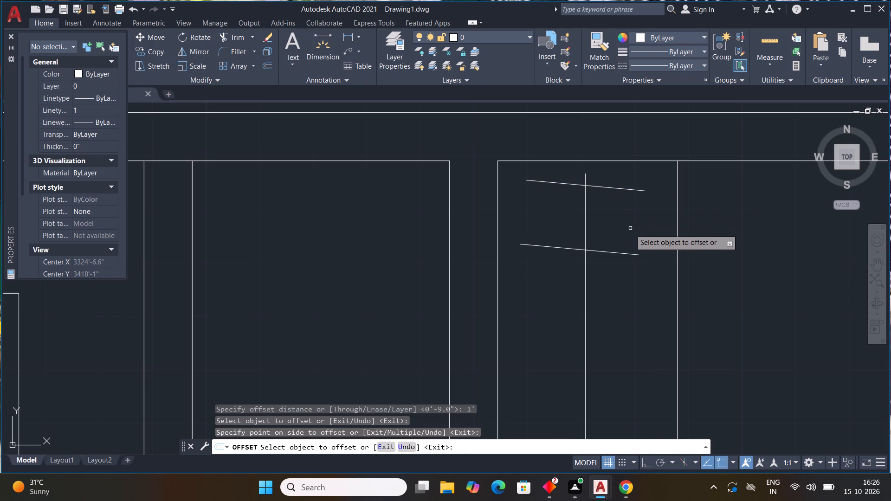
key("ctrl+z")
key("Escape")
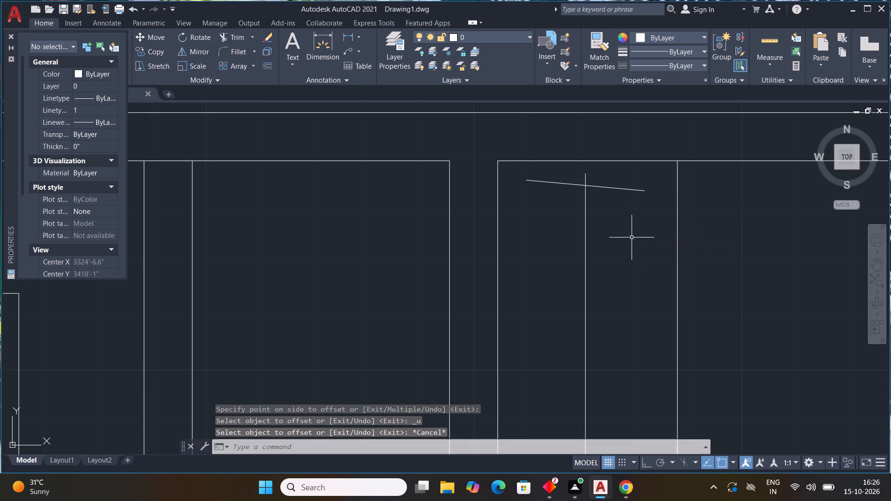
Copy the slanted line six times down the upper part of the closet's middle line, about 4" to 6" apart.
left_click(623, 190)
type("CO")
key("space")
left_click_drag(523, 179, 526, 191)
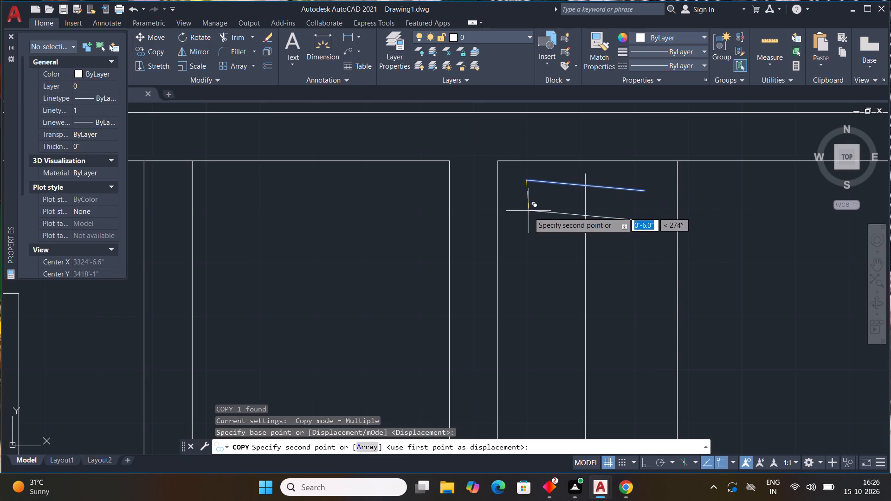
left_click(528, 201)
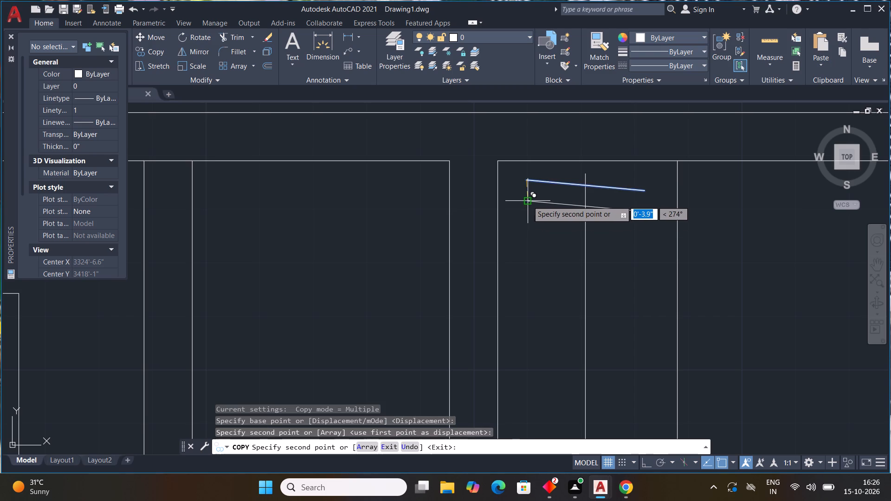
left_click(532, 224)
middle_click_drag(555, 253, 556, 250)
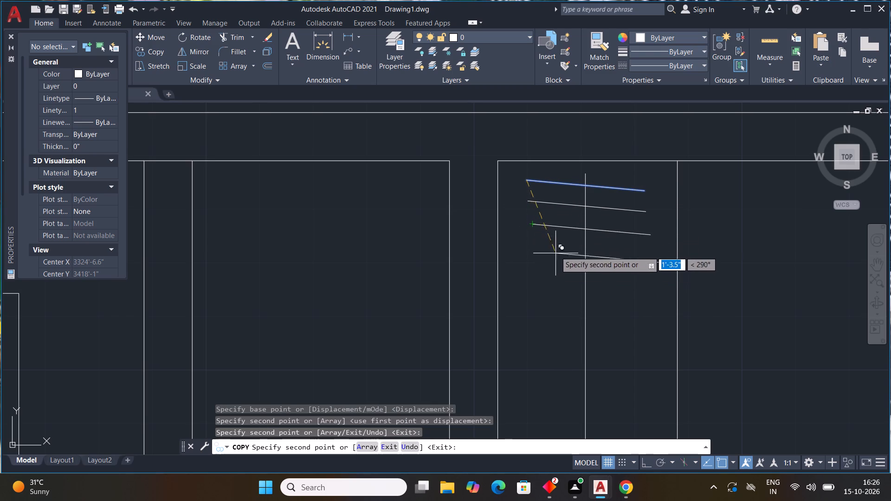
middle_click_drag(556, 250, 564, 188)
left_click(545, 192)
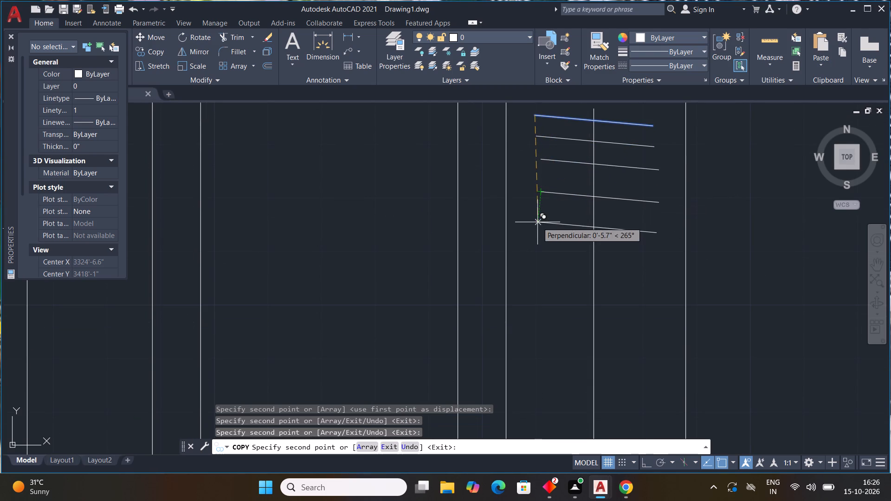
left_click(539, 222)
left_click(537, 248)
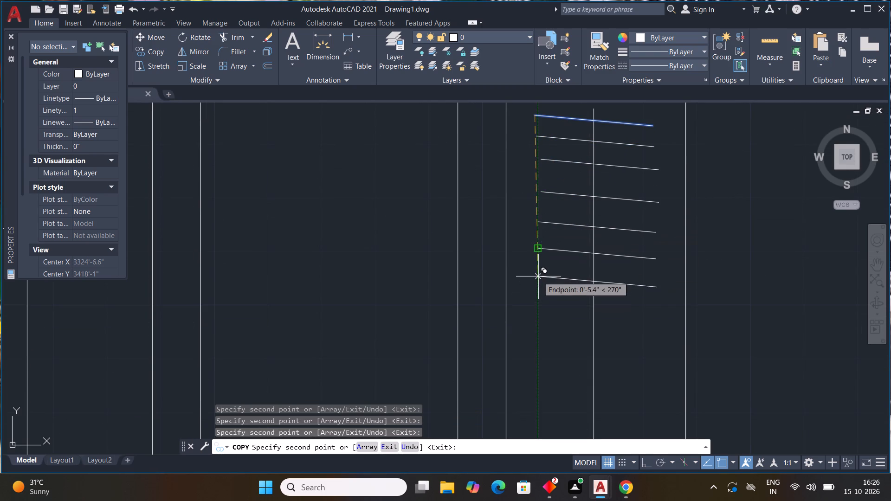
left_click(538, 276)
Place seven more copies of the slanted line down to the lower end of the closet's middle line, roughly evenly spaced.
scroll(549, 303, "down", 1)
middle_click_drag(552, 298, 572, 188)
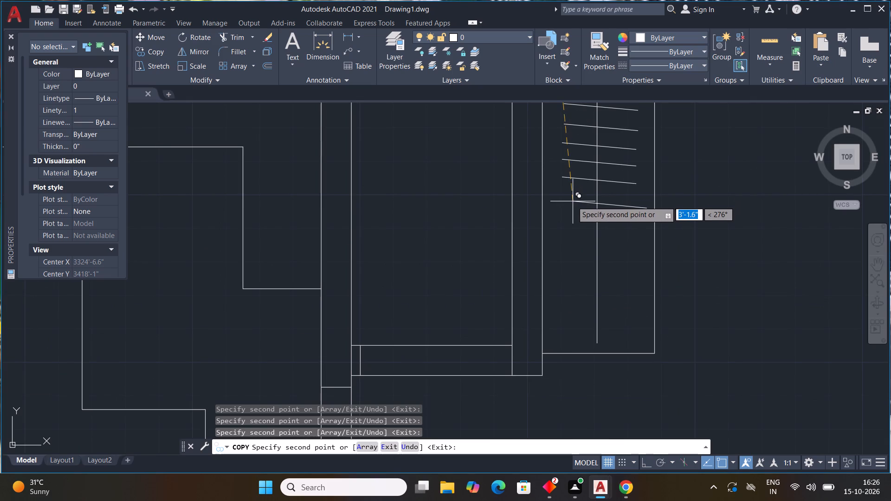
left_click(565, 202)
left_click(567, 225)
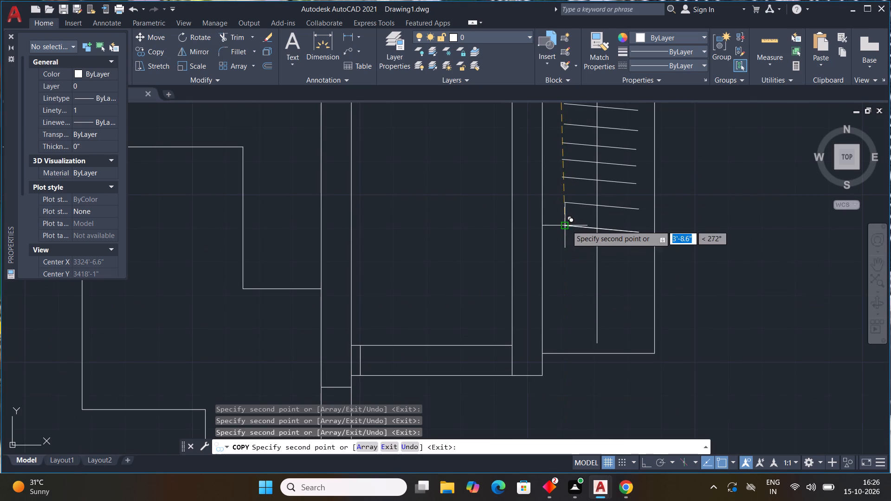
left_click(563, 250)
left_click(563, 273)
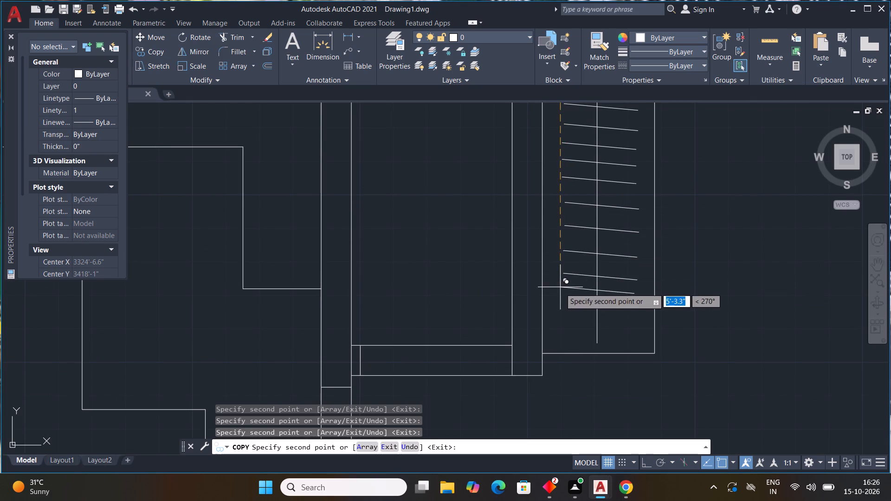
left_click_drag(562, 291, 562, 297)
left_click(564, 315)
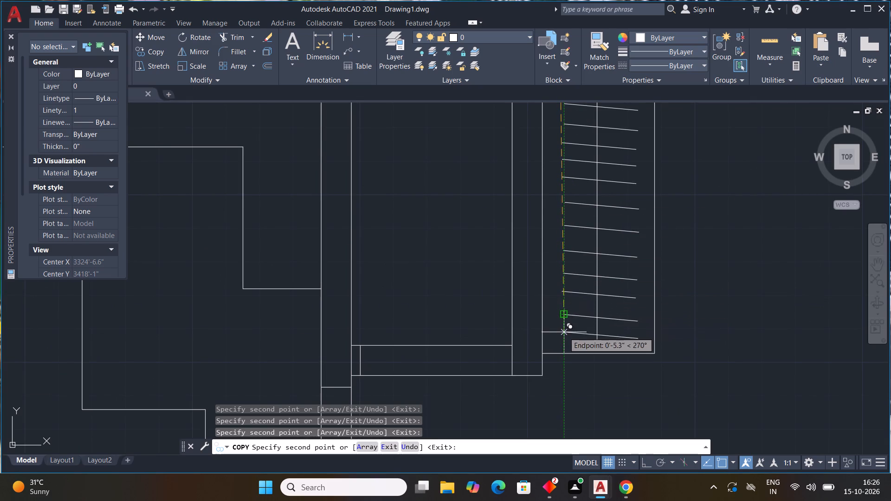
left_click(564, 332)
key("Escape")
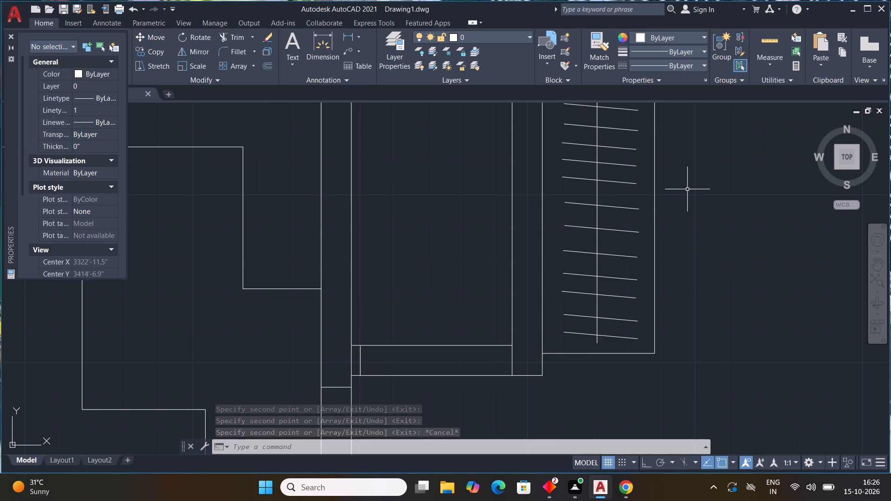
key("Escape")
key("Escape")
key("Escape")
Trim the first vertical partition between its short opening line and the horizontal partition below, and remove its inner line inside that horizontal partition.
scroll(668, 184, "down", 2)
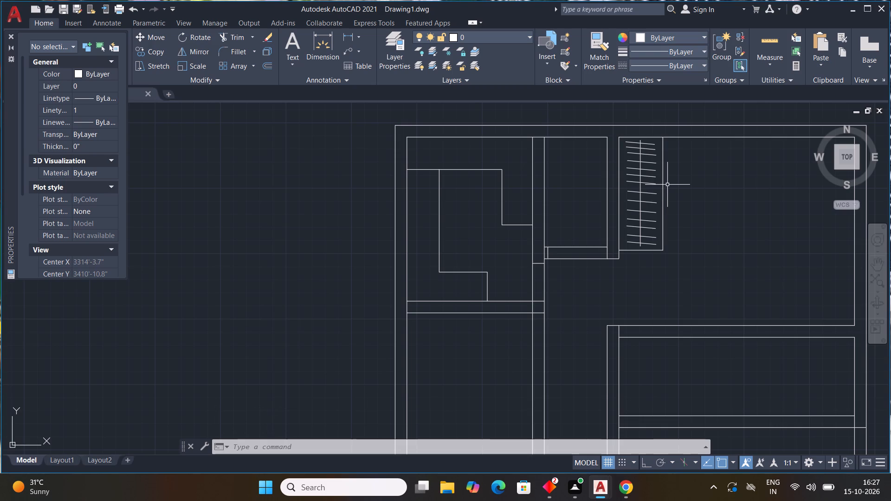
scroll(725, 227, "down", 3)
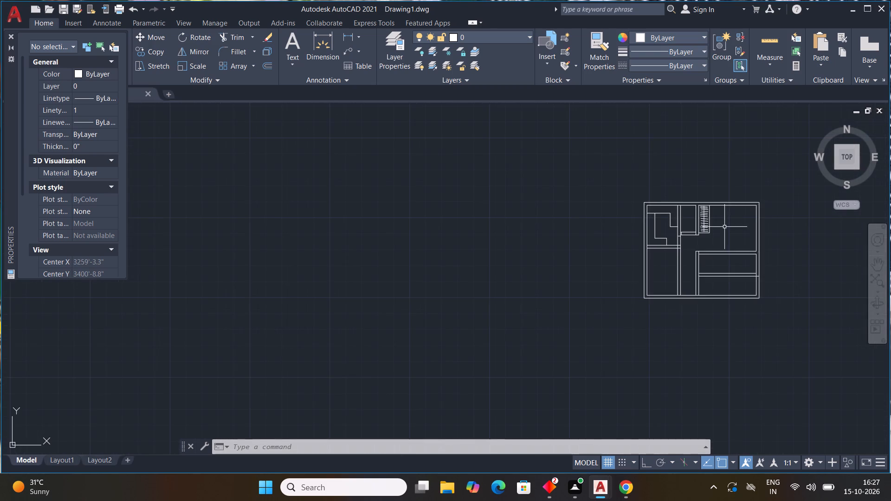
scroll(715, 230, "up", 2)
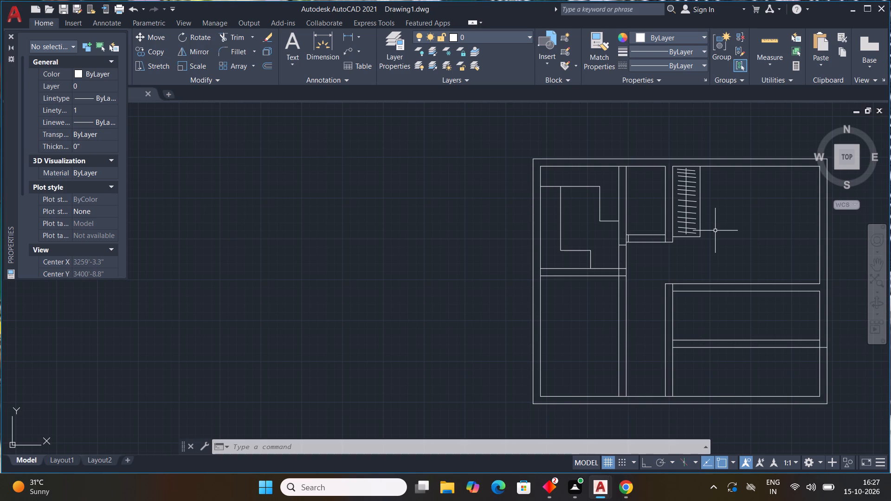
scroll(715, 231, "up", 1)
scroll(611, 325, "down", 1)
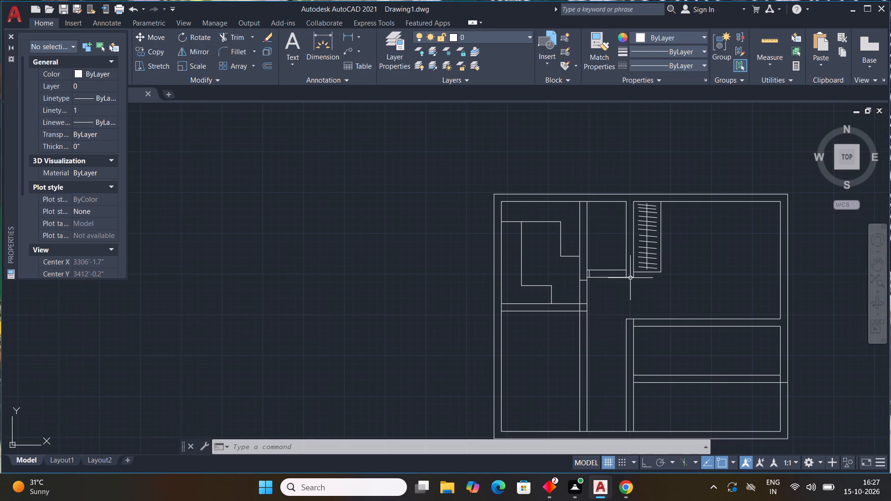
scroll(621, 290, "down", 1)
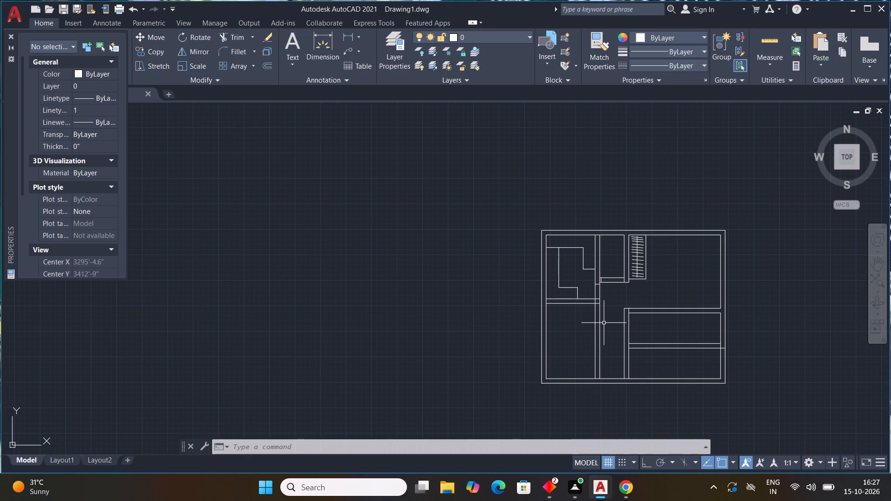
scroll(601, 314, "up", 3)
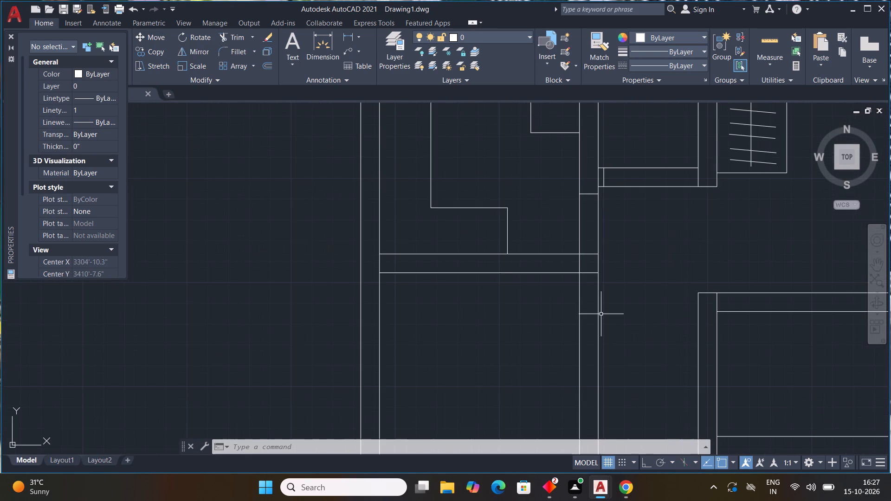
type("TR")
key("space")
left_click_drag(564, 244, 606, 233)
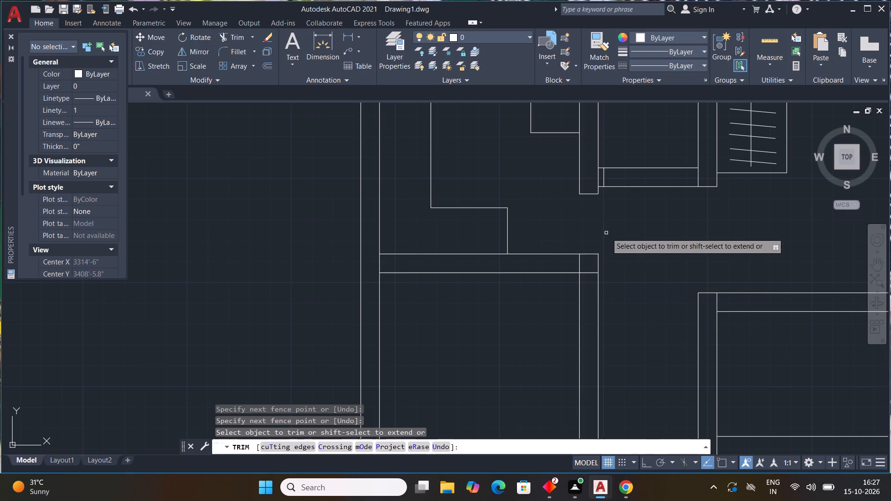
middle_click_drag(594, 263, 622, 256)
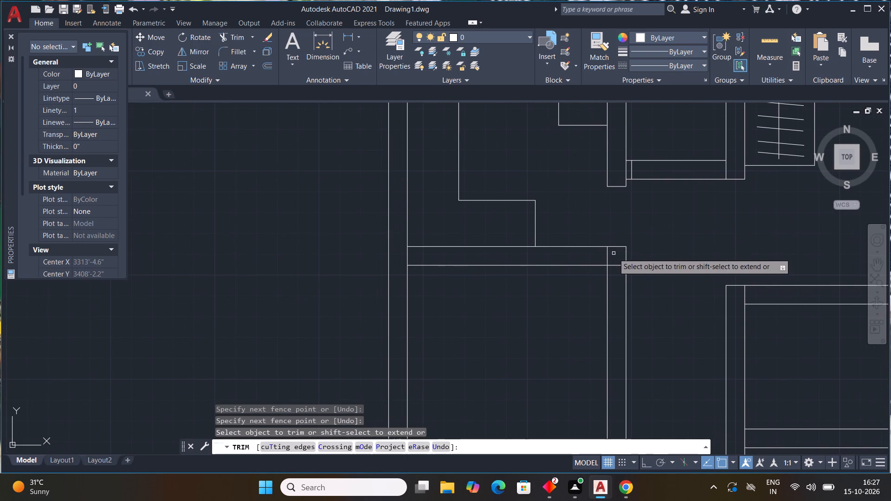
left_click_drag(614, 256, 598, 256)
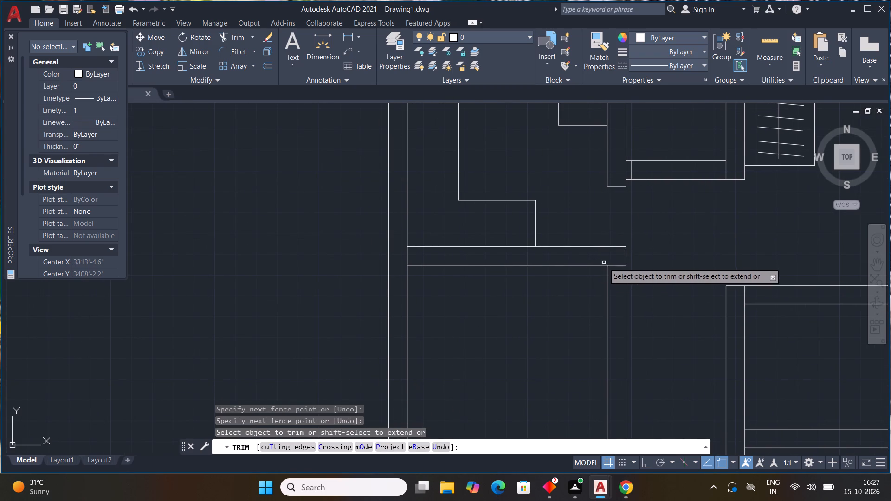
Trim away both lines of the first vertical partition below the left horizontal partition, down to the bottom wall.
scroll(631, 312, "down", 2)
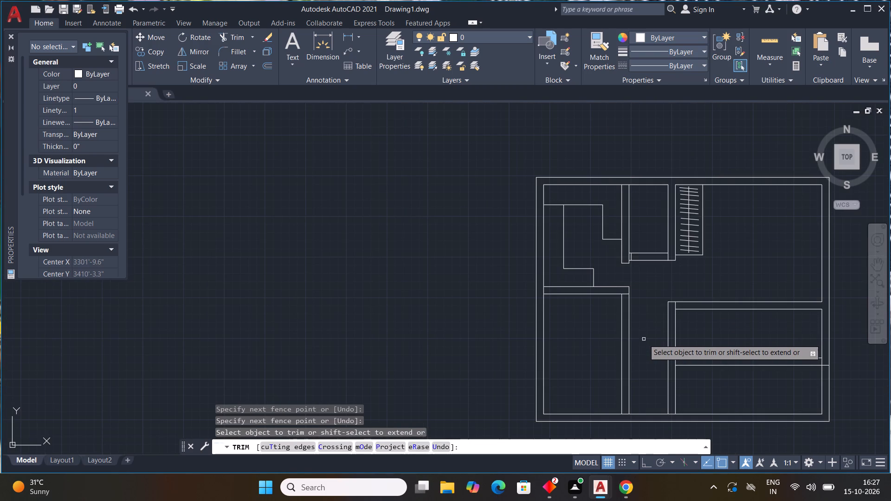
left_click_drag(644, 336, 602, 358)
middle_click_drag(667, 276, 666, 277)
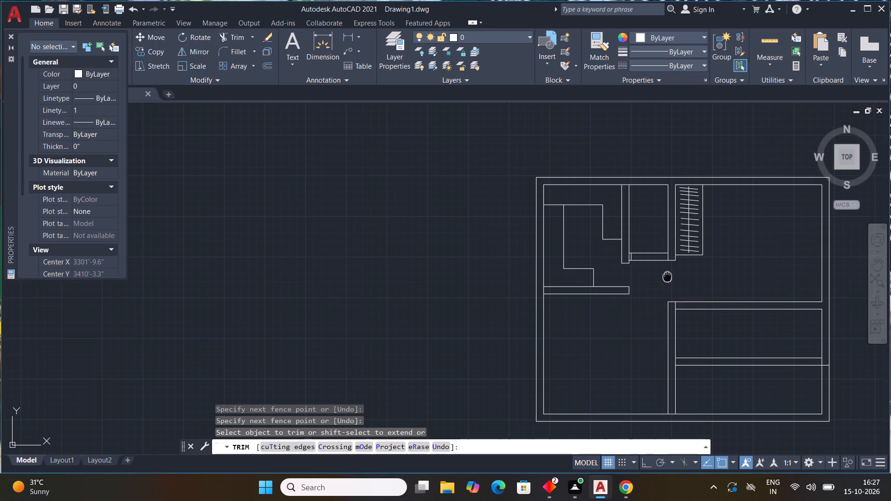
middle_click_drag(666, 277, 618, 319)
key("Escape")
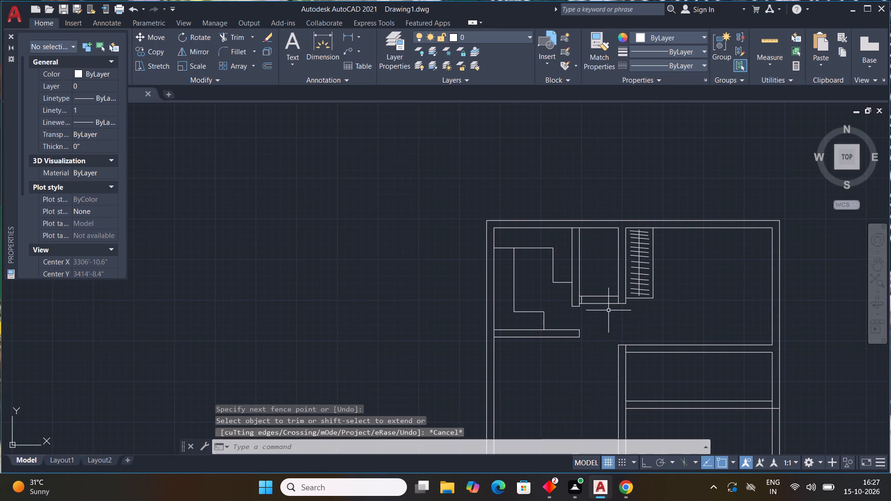
key("Escape")
key("Escape")
key("Escape")
key("Escape")
Draw a short horizontal line across the second vertical partition, just below its upper corner at the right-hand rooms.
middle_click_drag(672, 395, 733, 392)
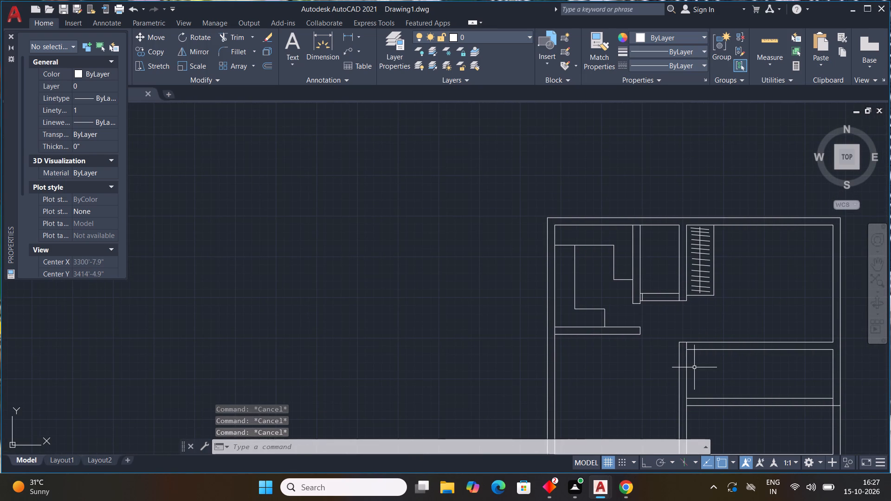
key("l")
key("space")
middle_click_drag(717, 353, 726, 302)
scroll(717, 333, "up", 2)
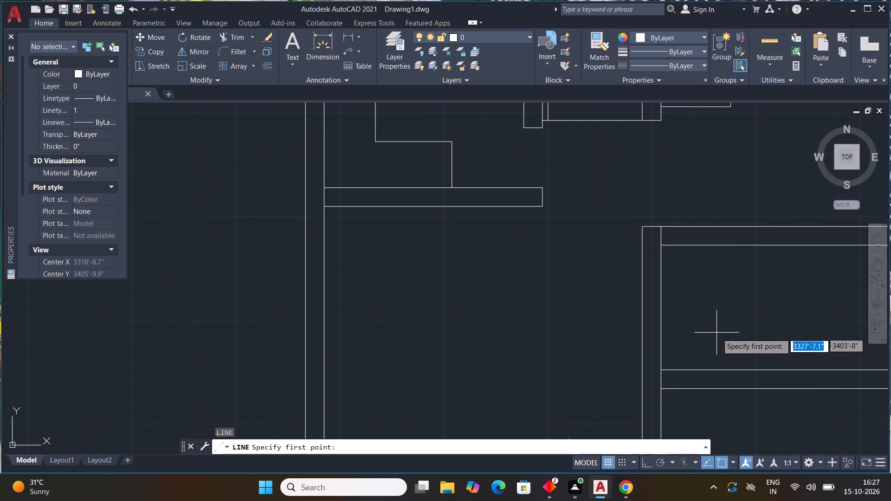
scroll(721, 336, "down", 1)
middle_click_drag(721, 336, 735, 324)
scroll(735, 324, "up", 1)
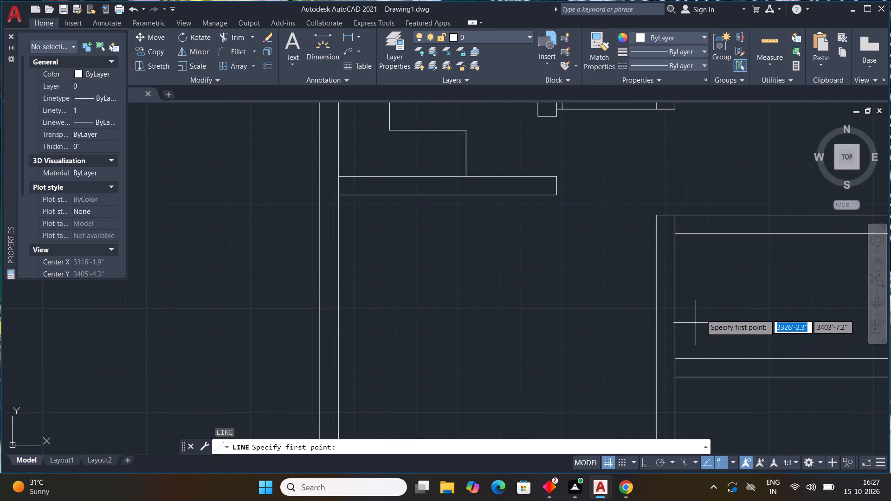
left_click(675, 243)
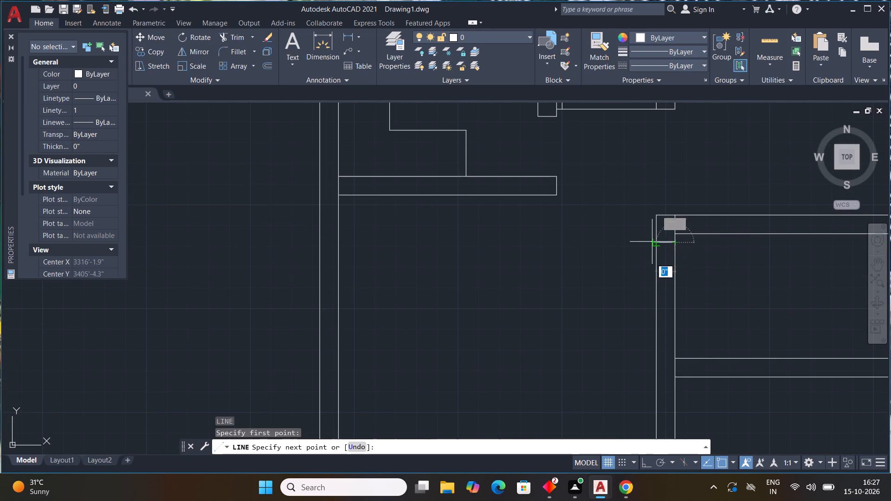
left_click(652, 242)
key("Escape")
Draw a second short horizontal line across the second vertical partition, below the first one and above the lower horizontal partition.
key("space")
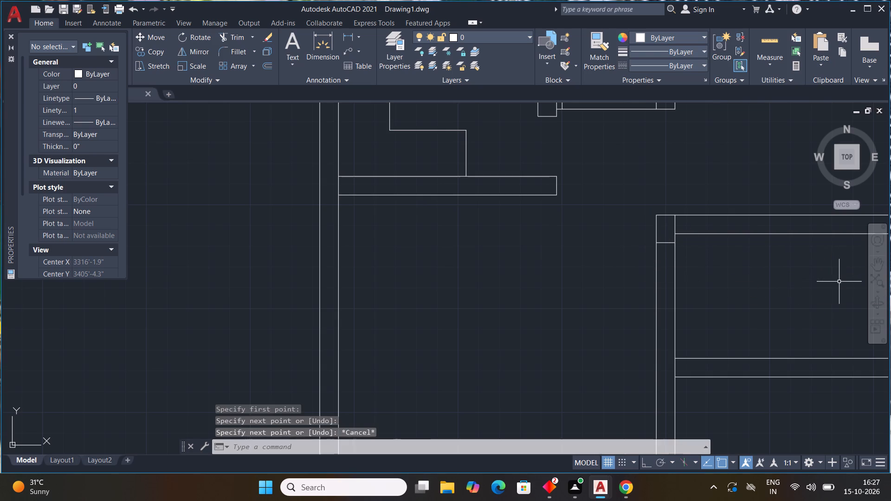
scroll(760, 305, "up", 1)
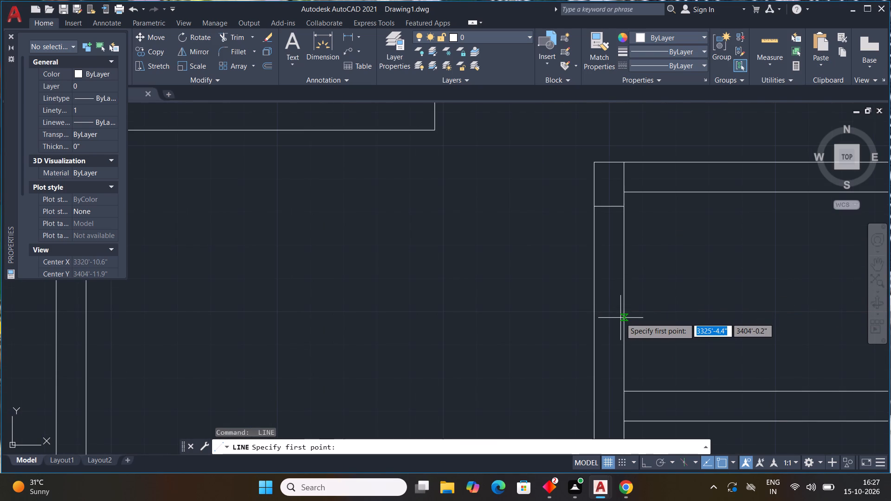
left_click(626, 302)
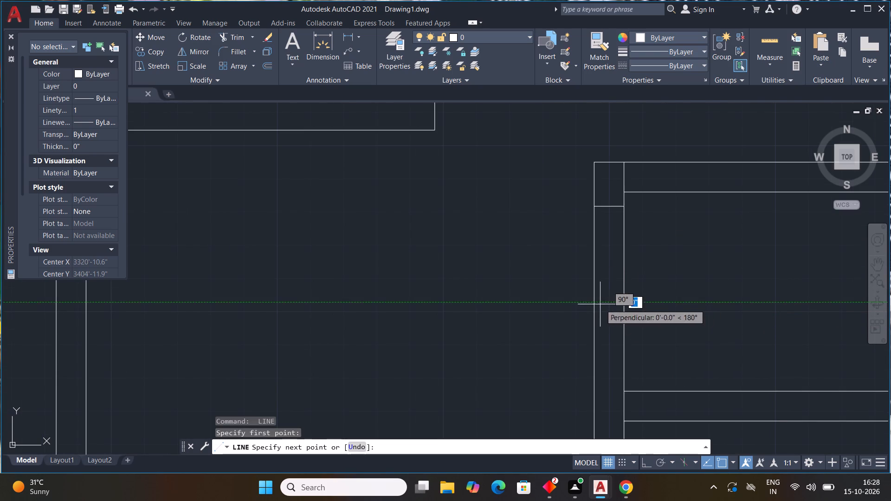
left_click(597, 301)
key("Escape")
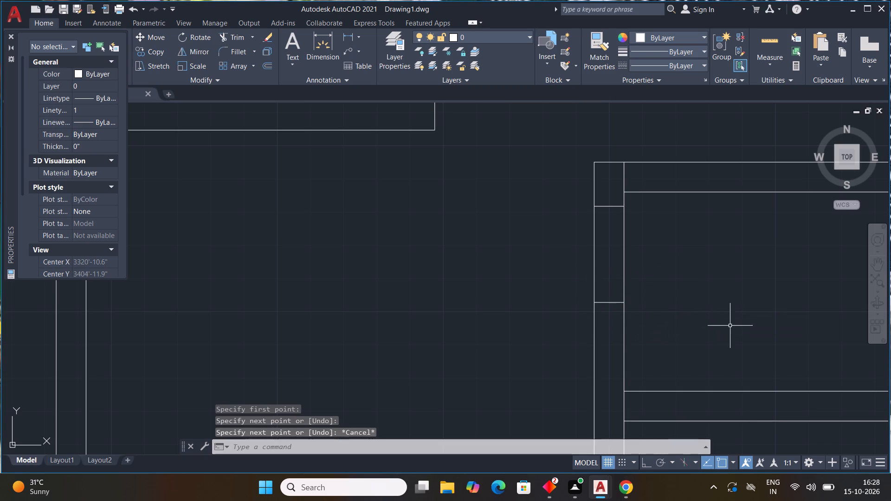
Draw two 9" lines across the second vertical partition, continuing the upper and lower lines of the lower horizontal partition to its outer face.
key("space")
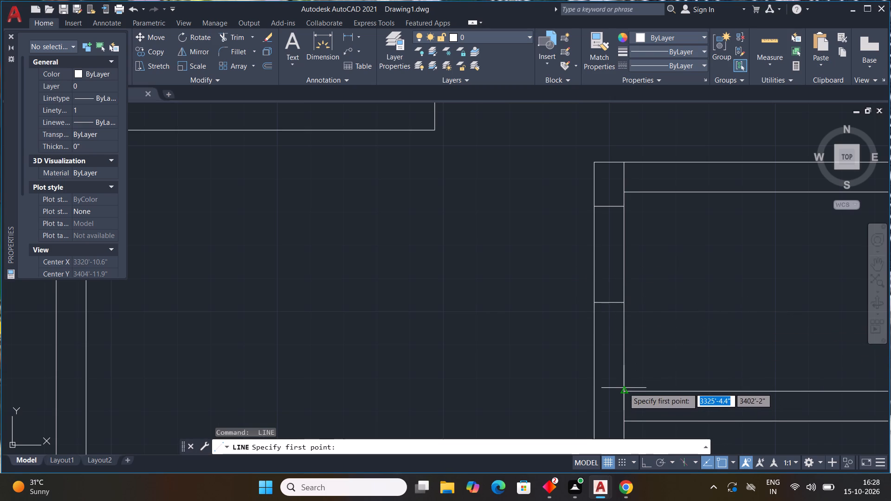
left_click(624, 387)
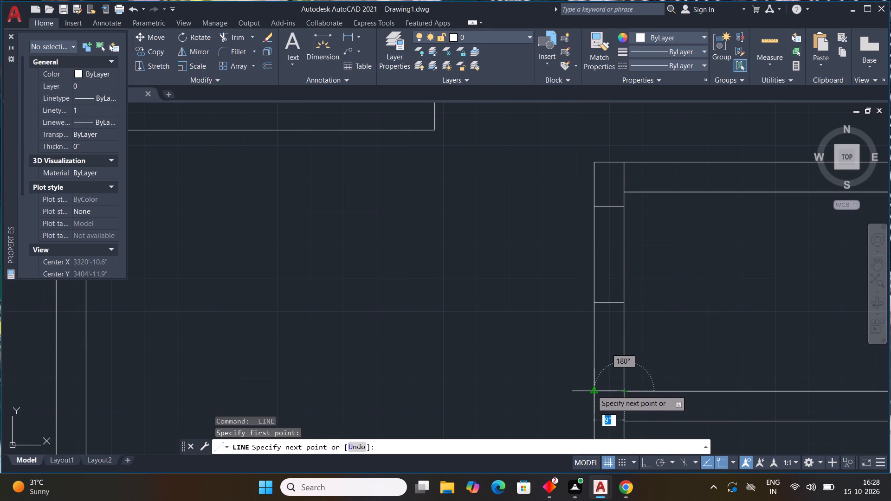
left_click(592, 390)
key("Escape")
scroll(658, 421, "down", 3)
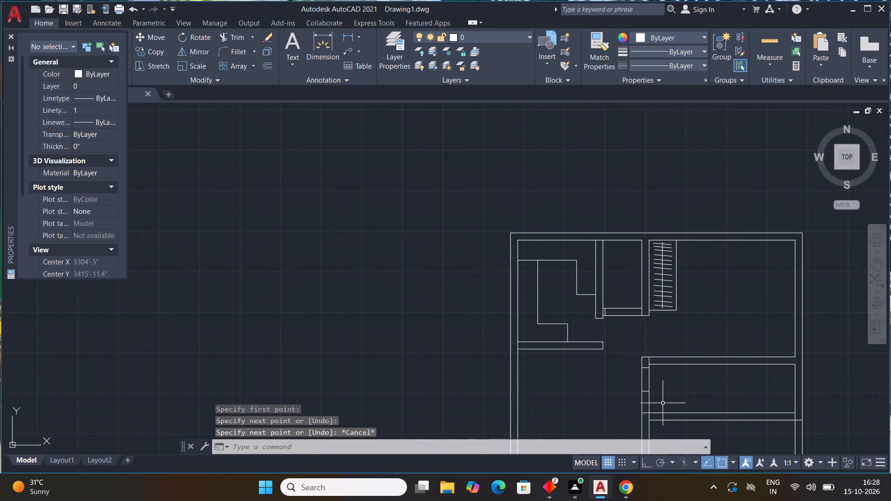
middle_click_drag(664, 393, 614, 211)
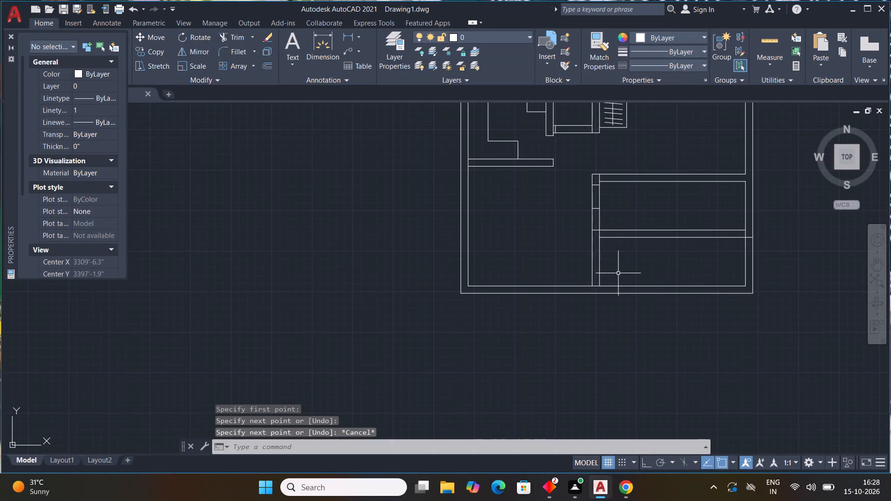
type("L")
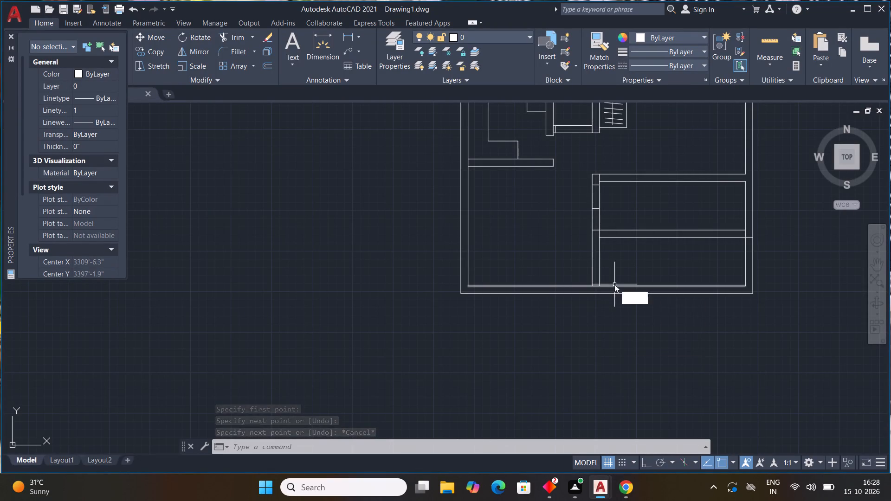
key("space")
scroll(618, 275, "up", 2)
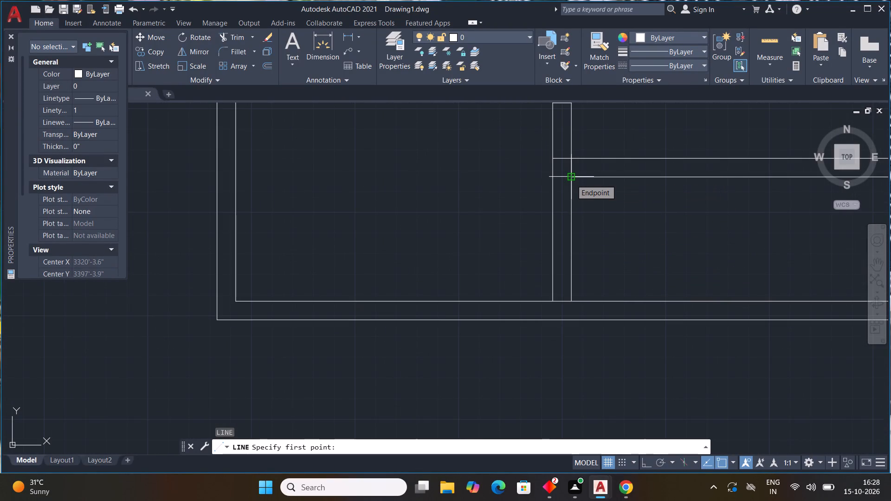
left_click(569, 180)
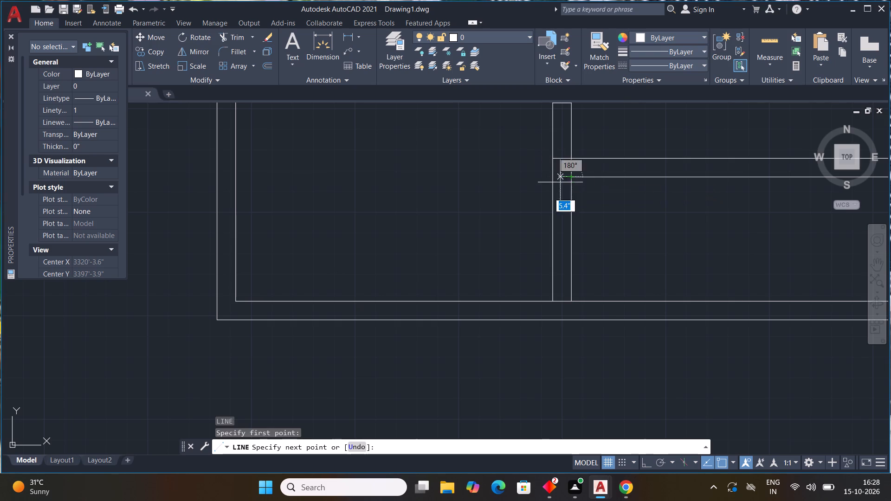
left_click(551, 177)
key("Escape")
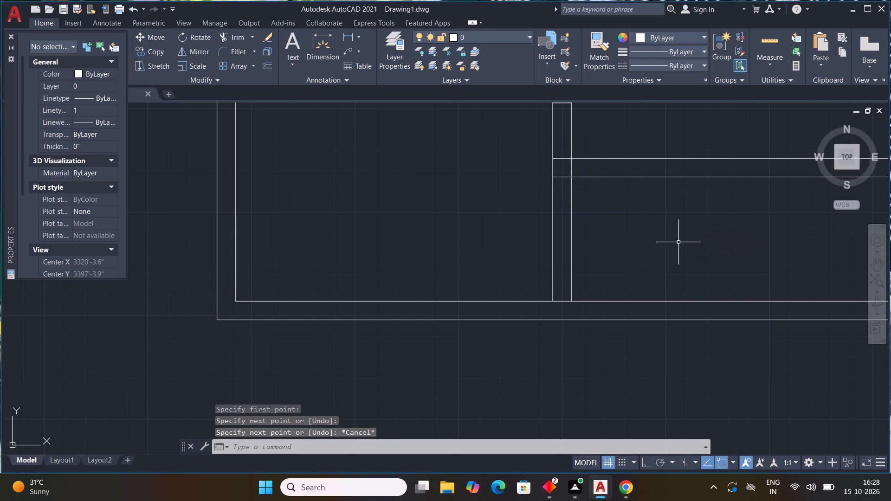
key("Escape")
key("Escape")
key("Escape")
key("Escape")
Draw two short vertical lines across the bottom wall near the plan's lower-left corner, marking the two ends of an opening.
scroll(683, 268, "down", 3)
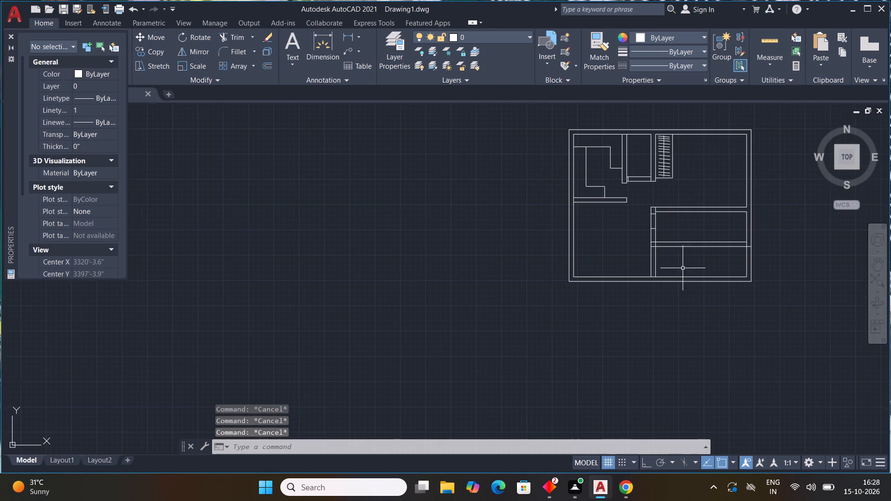
type("L")
key("space")
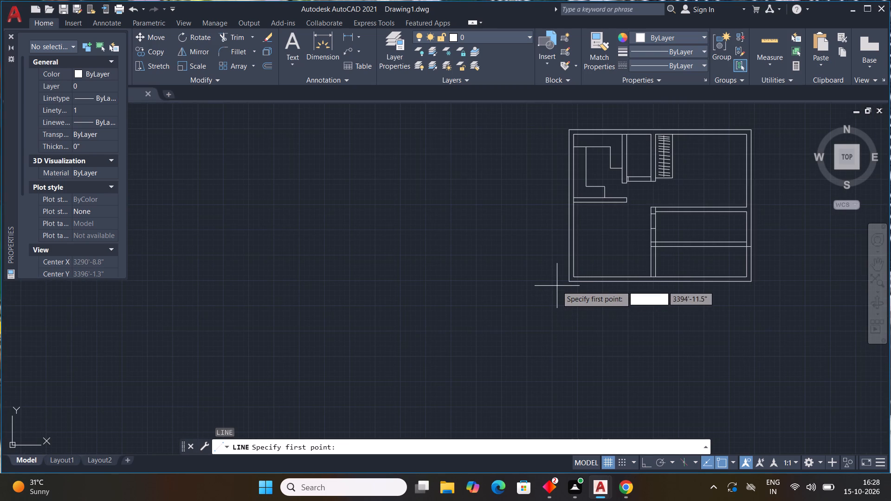
scroll(585, 276, "up", 2)
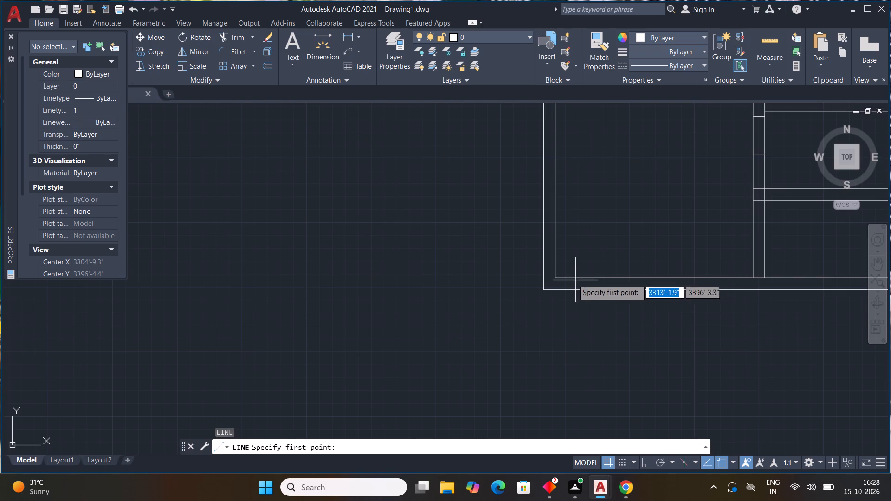
left_click_drag(569, 278, 567, 298)
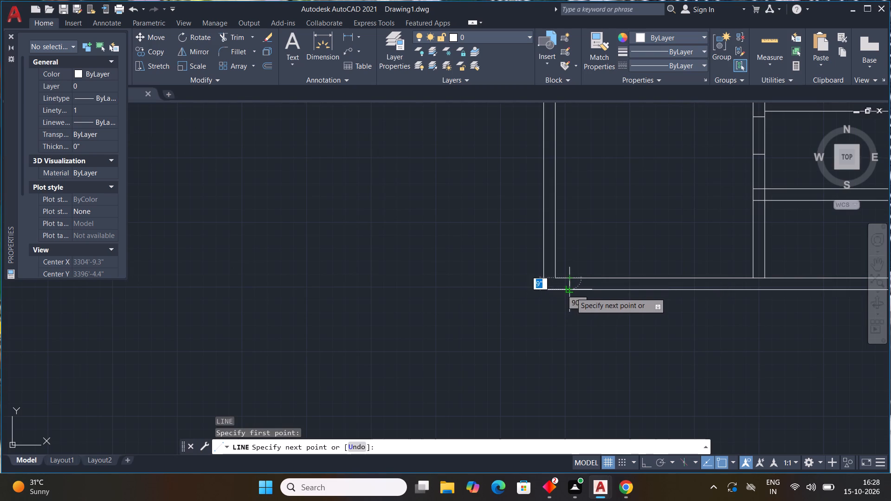
left_click(571, 292)
key("Escape")
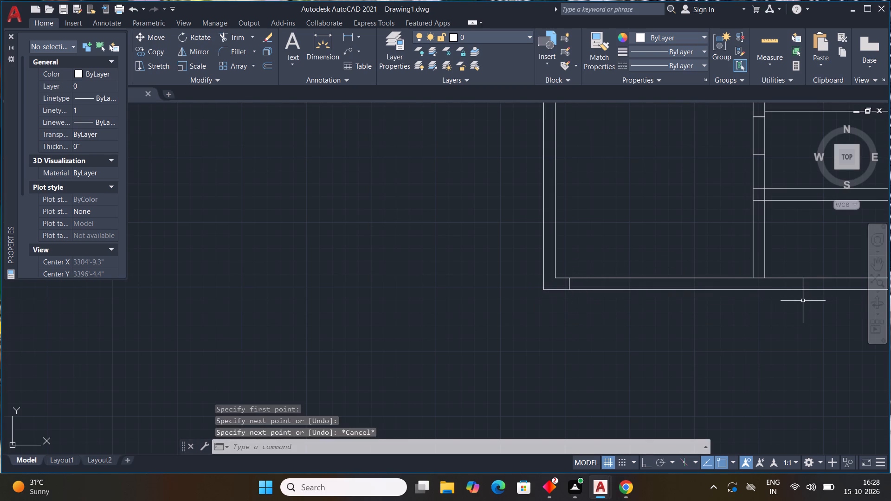
key("space")
scroll(590, 280, "up", 3)
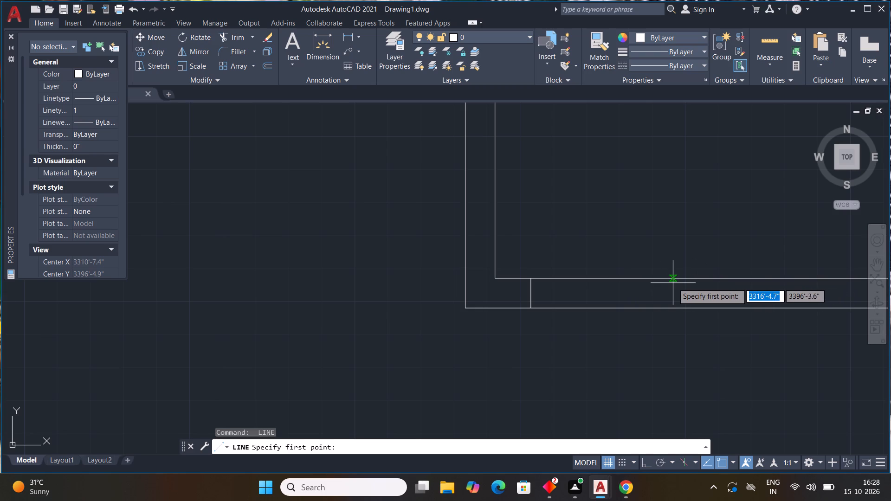
left_click(674, 282)
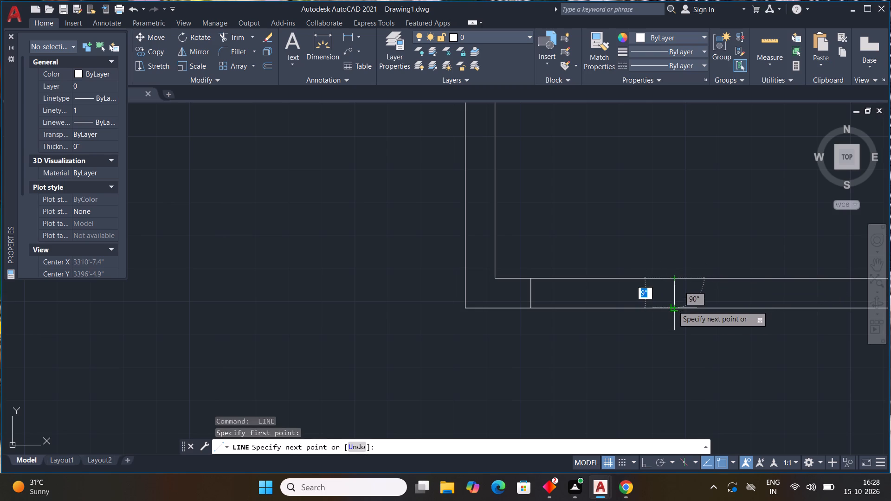
left_click(673, 306)
key("Escape")
Draw a short horizontal line across the left wall, just above the plan's lower-left corner.
key("space")
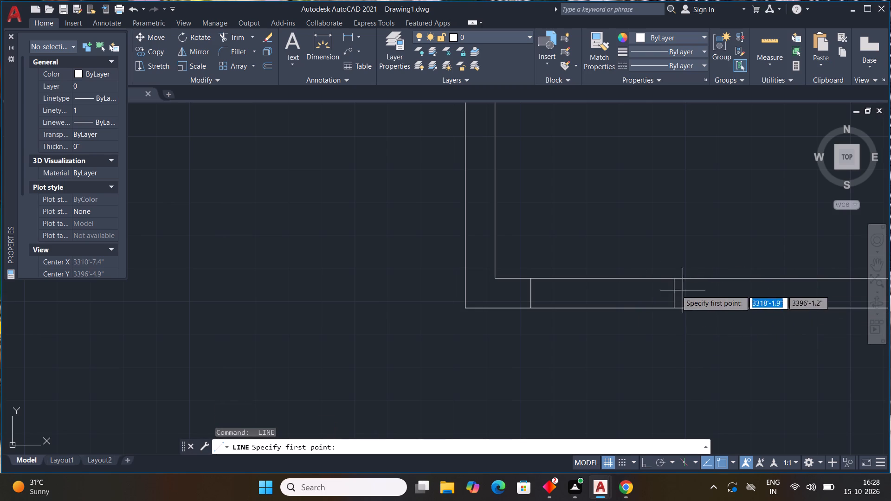
middle_click_drag(627, 298, 671, 423)
middle_click(671, 423)
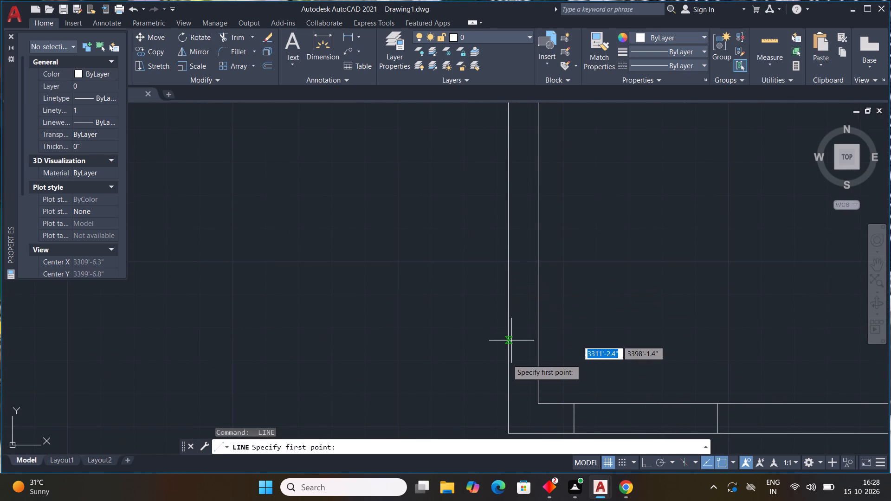
scroll(541, 368, "up", 2)
scroll(529, 382, "down", 3)
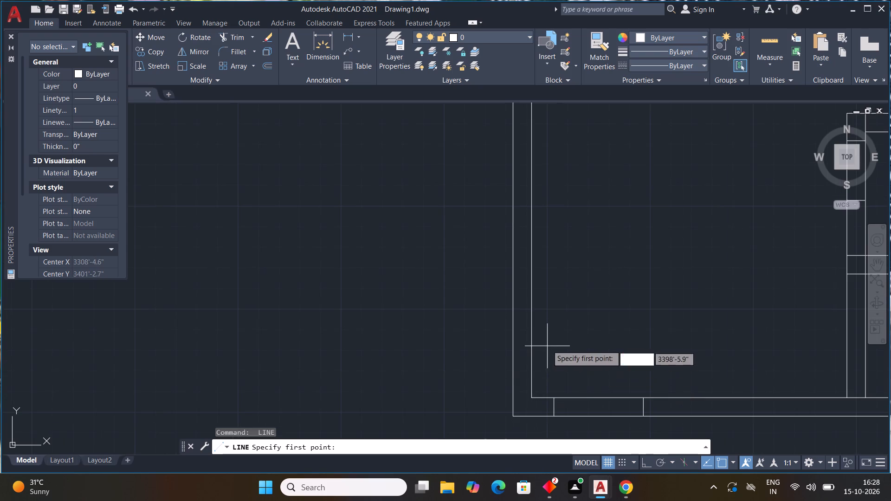
middle_click_drag(555, 312, 562, 287)
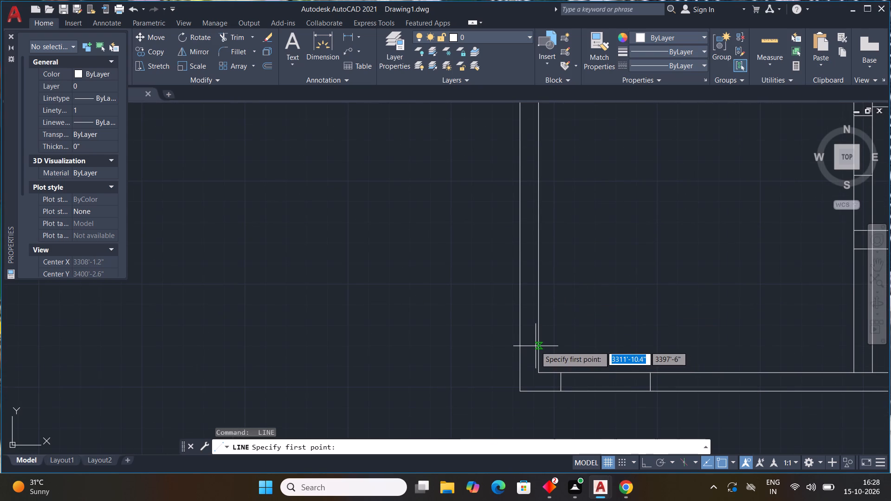
left_click(538, 348)
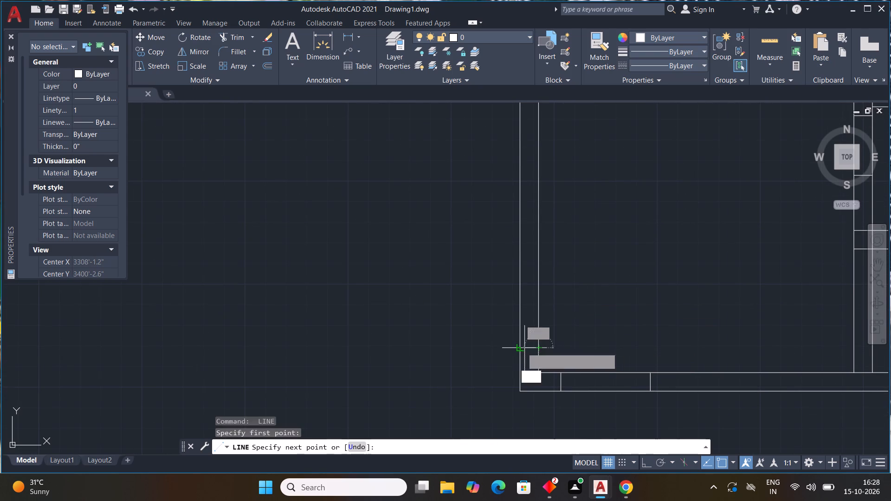
left_click(515, 348)
key("Escape")
Offset the short line across the left wall 4' upward.
scroll(668, 367, "down", 3)
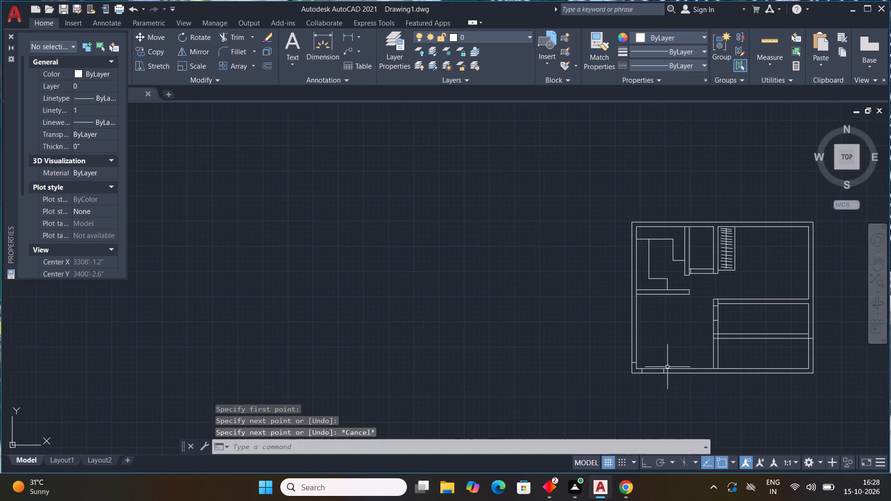
scroll(638, 334, "up", 2)
middle_click_drag(671, 340, 556, 297)
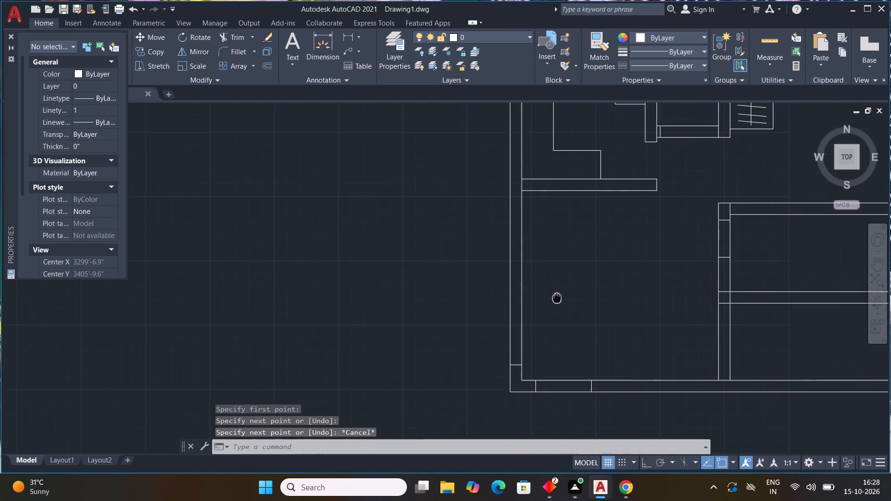
middle_click_drag(556, 297, 589, 334)
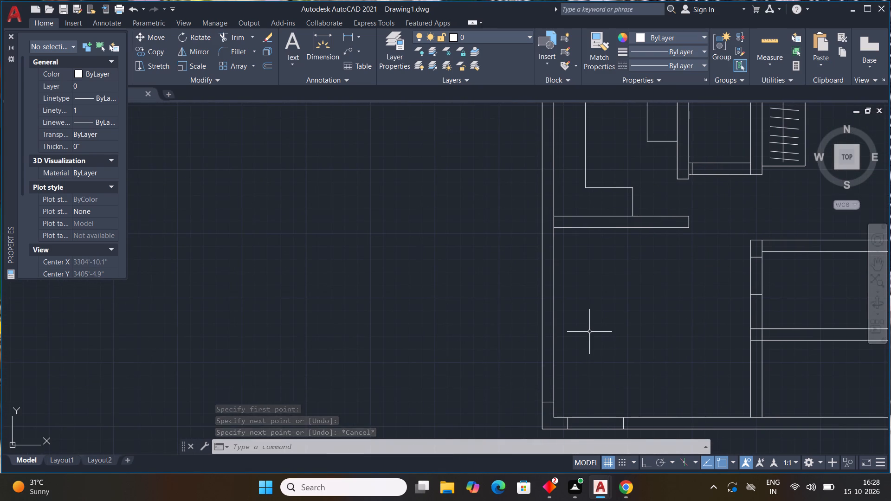
type("OFF")
key("space")
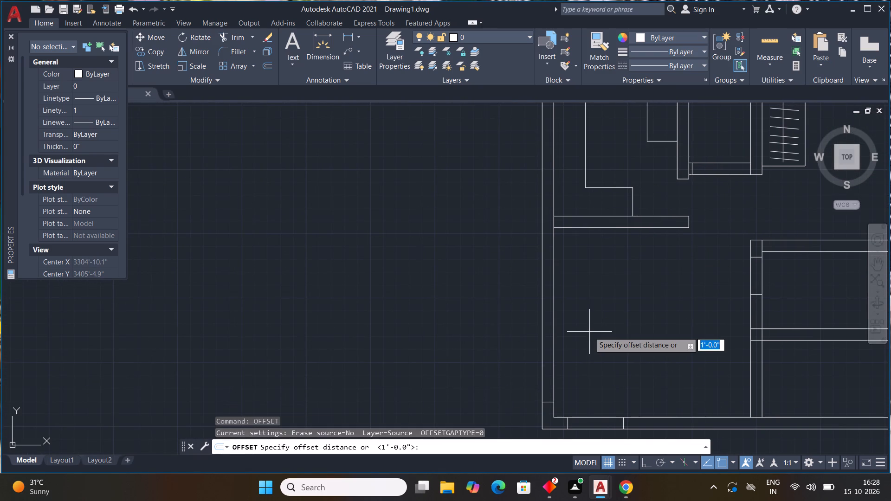
type("4'")
key("Return")
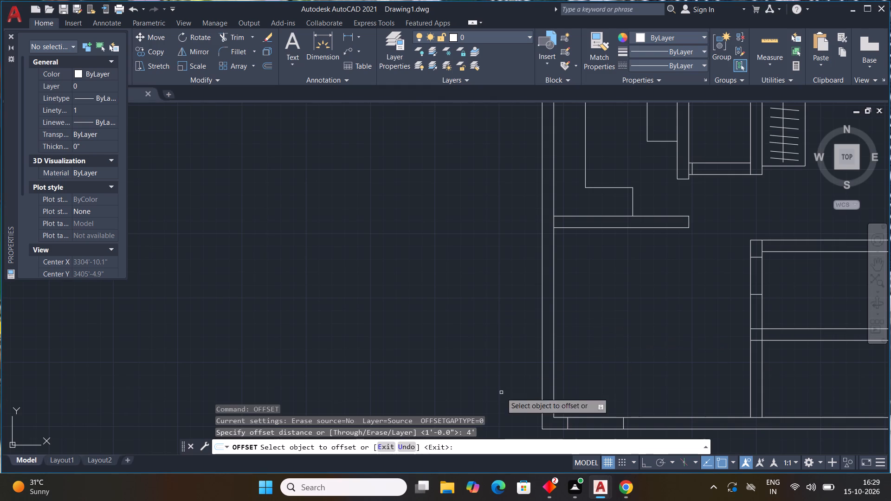
left_click_drag(546, 400, 547, 384)
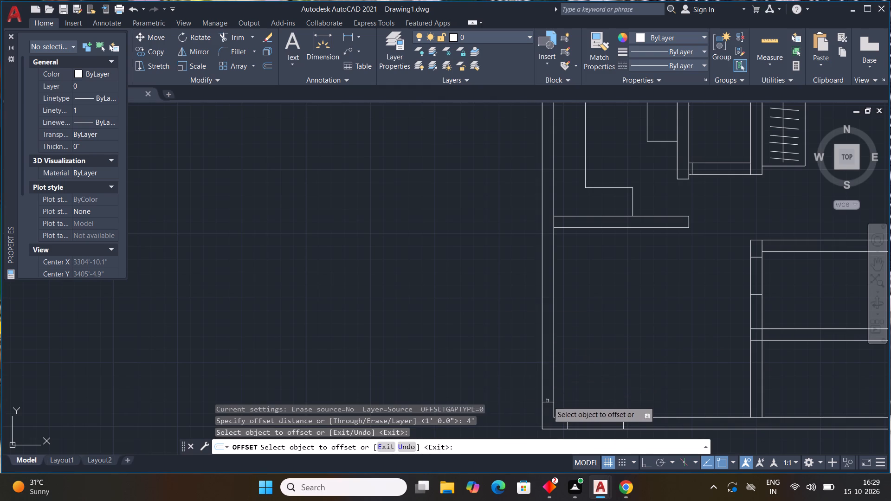
left_click(548, 402)
left_click_drag(546, 340, 553, 339)
key("Escape")
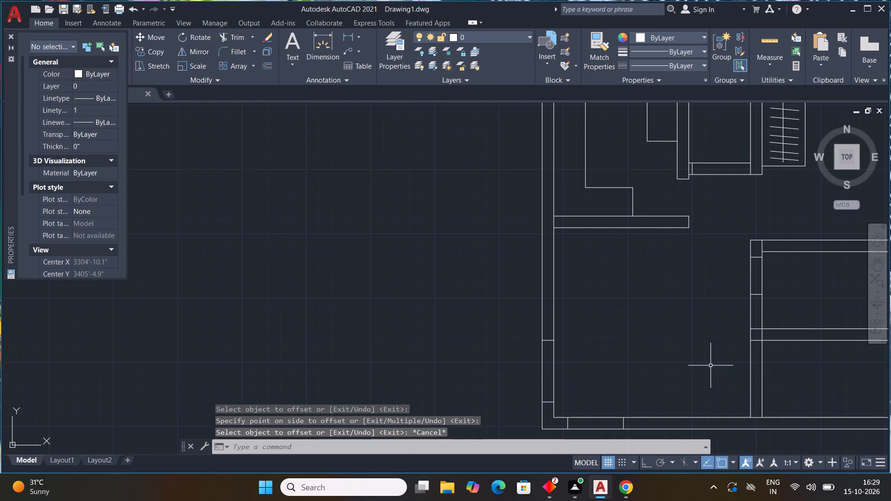
Offset the short vertical line in the horizontal partition below the small upper middle room 2' to the right.
key("space")
type("2'")
key("Return")
scroll(684, 191, "up", 2)
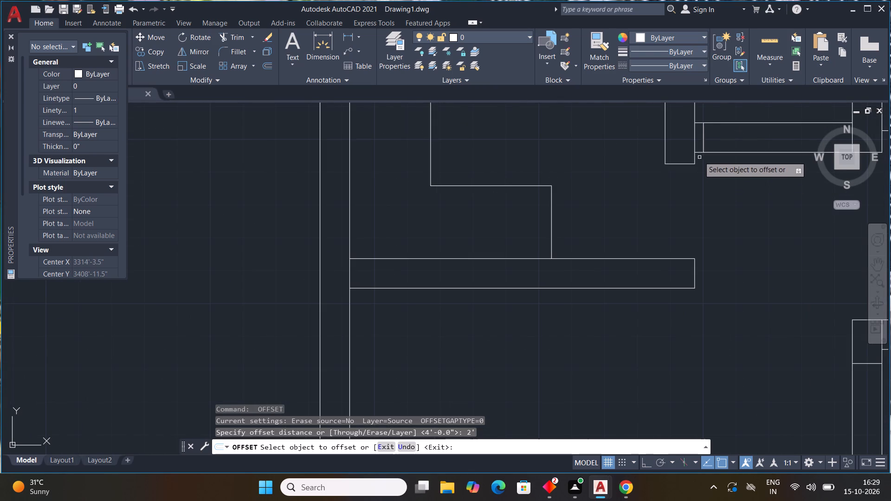
left_click_drag(704, 147, 719, 144)
left_click(753, 138)
scroll(793, 188, "down", 4)
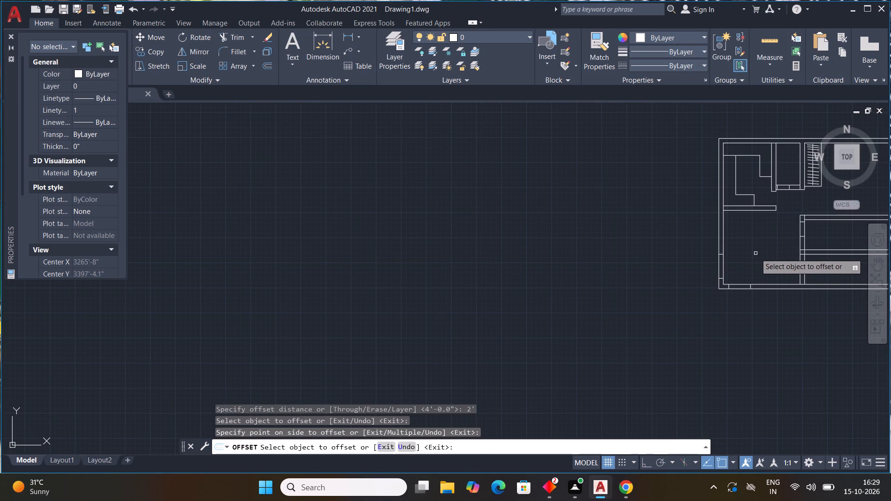
key("Escape")
key("Escape")
key("Escape")
key("Escape")
key("Escape")
Trim the left wall and the bottom wall between their short marker lines to open the two gaps near the lower-left corner.
scroll(779, 252, "up", 1)
middle_click_drag(779, 252, 719, 254)
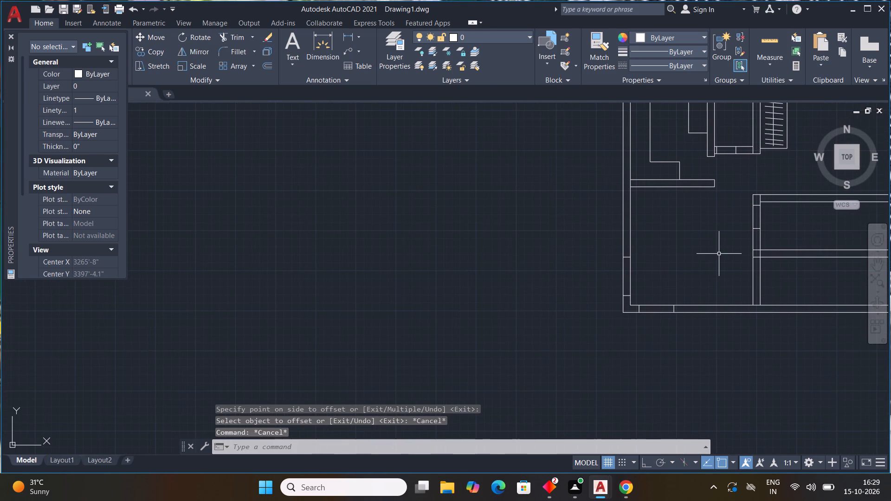
type("TR")
key("space")
left_click_drag(588, 280, 594, 283)
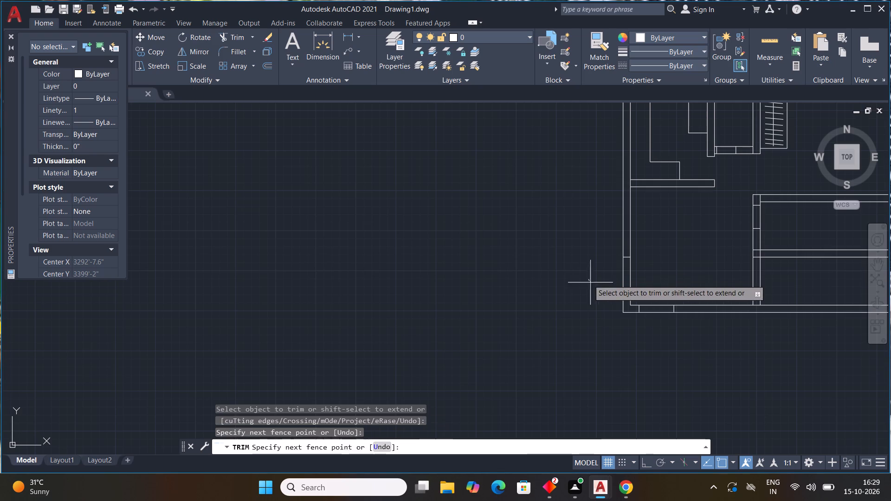
left_click_drag(594, 283, 651, 279)
left_click_drag(662, 289, 663, 340)
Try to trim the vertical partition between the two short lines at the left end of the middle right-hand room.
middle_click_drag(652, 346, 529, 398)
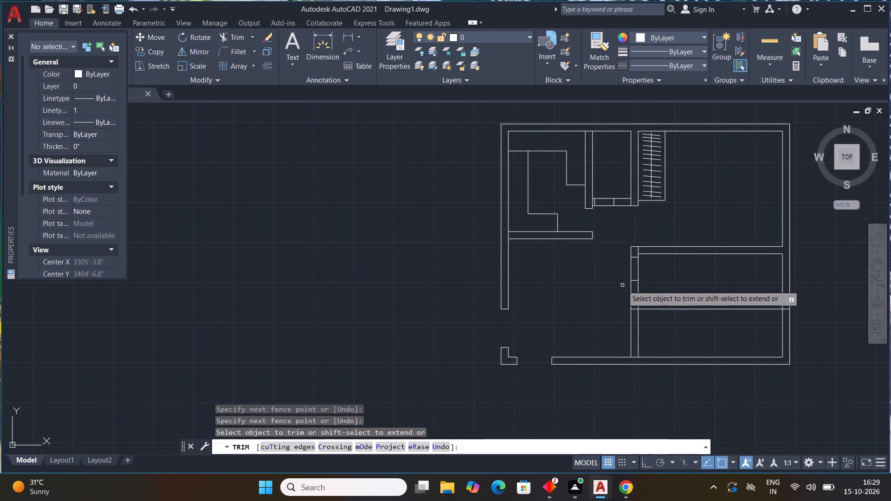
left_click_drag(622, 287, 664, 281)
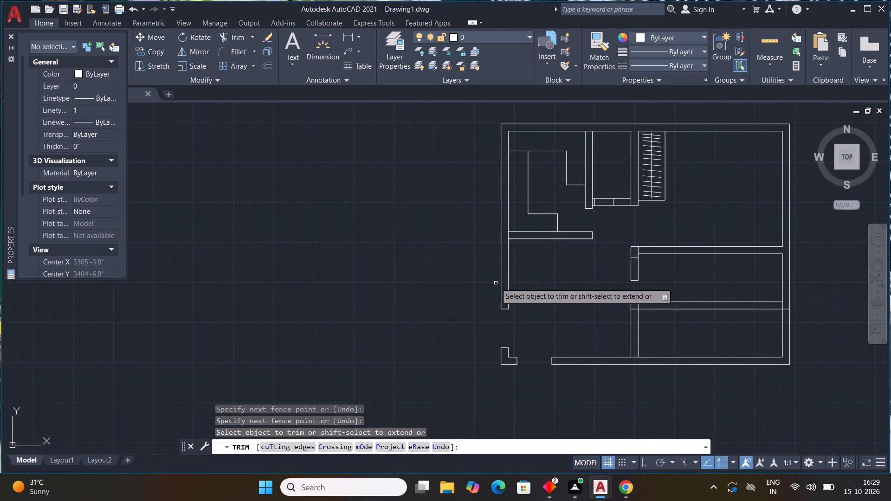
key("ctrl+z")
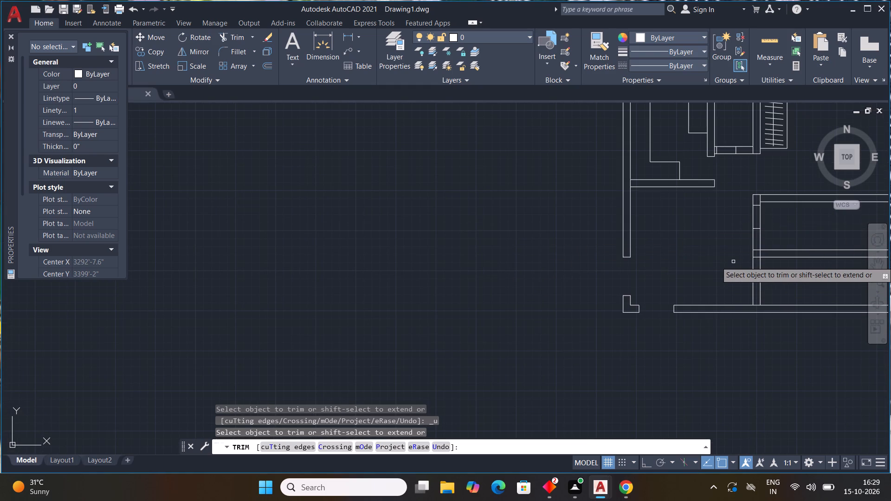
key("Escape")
Draw a short horizontal line across that vertical partition, a little above its lower short line.
middle_click_drag(745, 258, 596, 315)
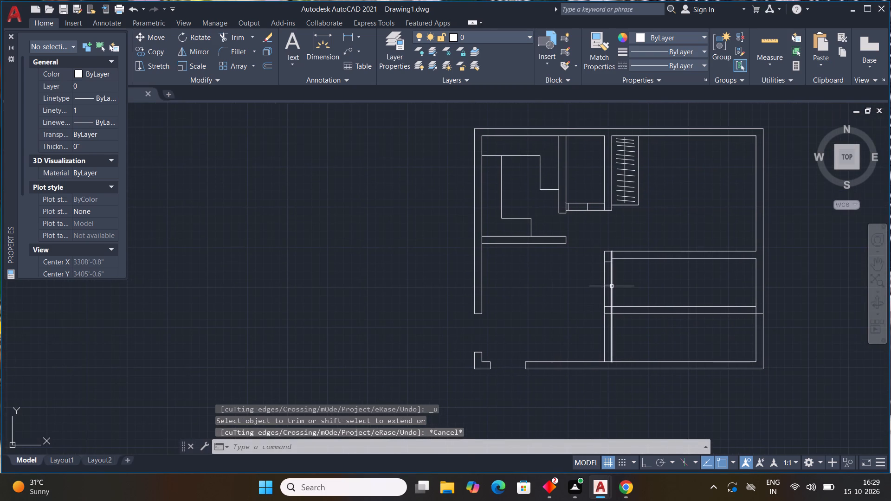
key("l")
key("space")
middle_click_drag(648, 266, 562, 306)
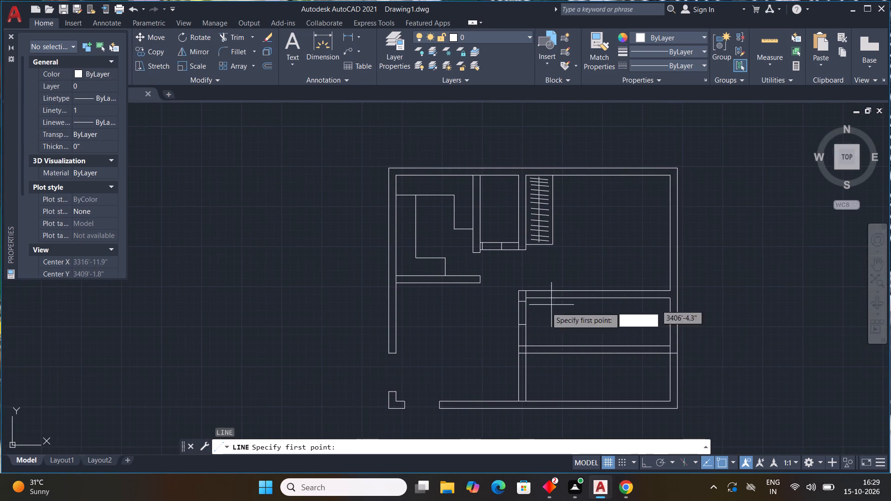
scroll(503, 321, "up", 3)
left_click(564, 324)
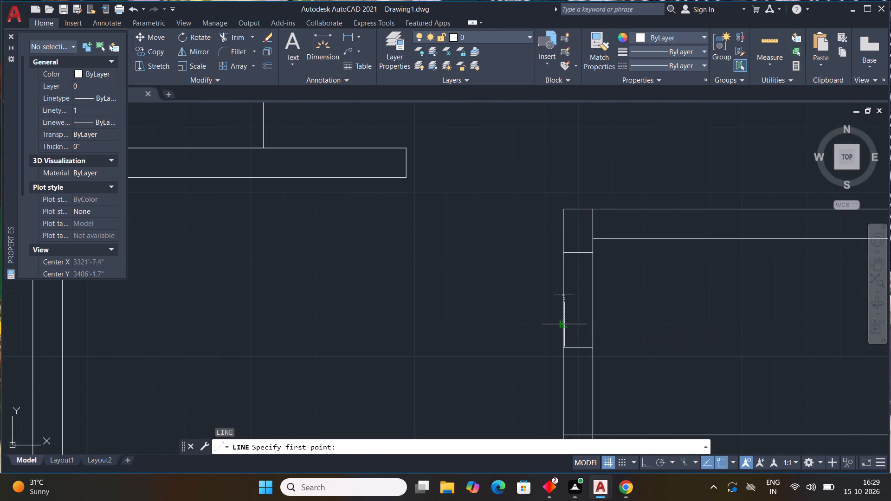
left_click(592, 325)
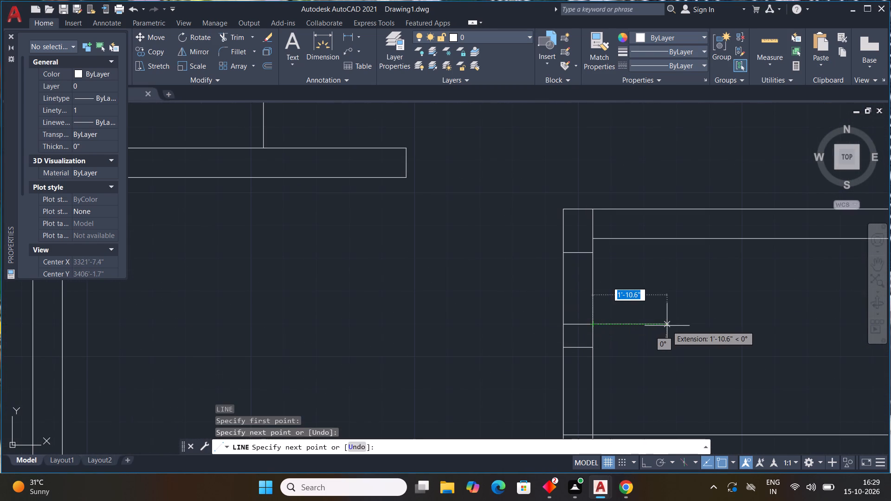
key("Escape")
Trim the partition's left line between the upper two short lines, and both its lines from the lowest short line to the horizontal partition.
type("TR")
key("space")
left_click_drag(536, 296, 558, 303)
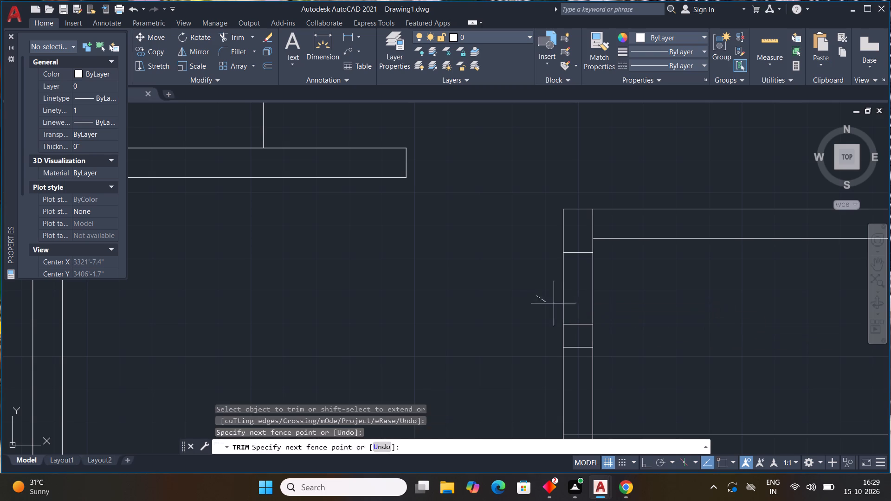
left_click_drag(558, 303, 571, 300)
scroll(573, 382, "down", 2)
left_click_drag(537, 384, 620, 372)
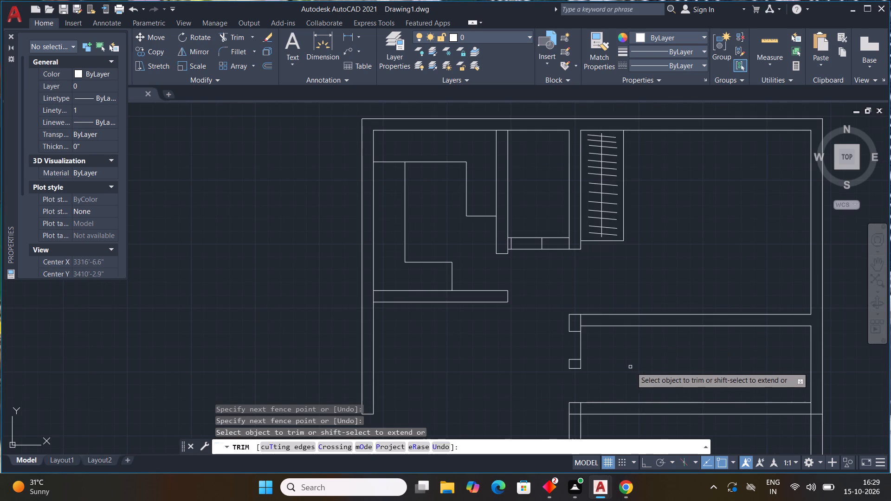
Trim away the vertical partition between the lower horizontal partition and the bottom wall, including its leftover line inside the horizontal partition's end.
middle_click_drag(632, 369, 602, 265)
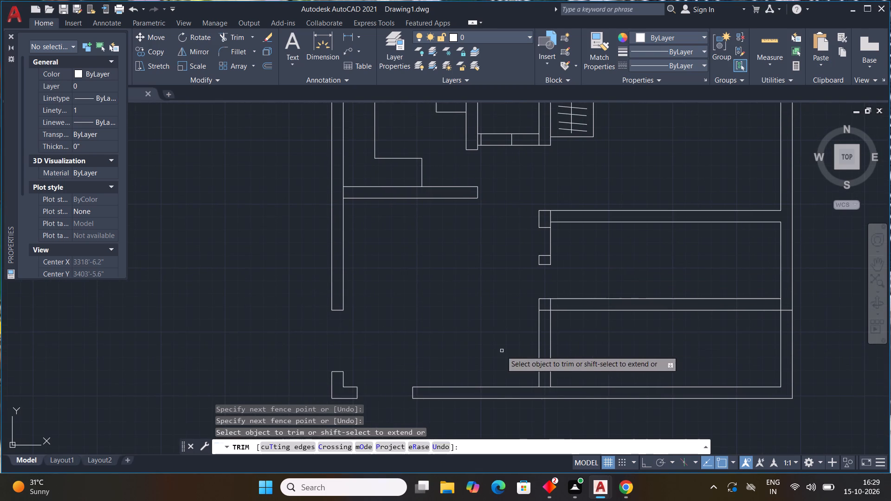
left_click_drag(495, 354, 616, 359)
scroll(598, 334, "up", 2)
left_click_drag(468, 259, 502, 258)
scroll(493, 305, "down", 3)
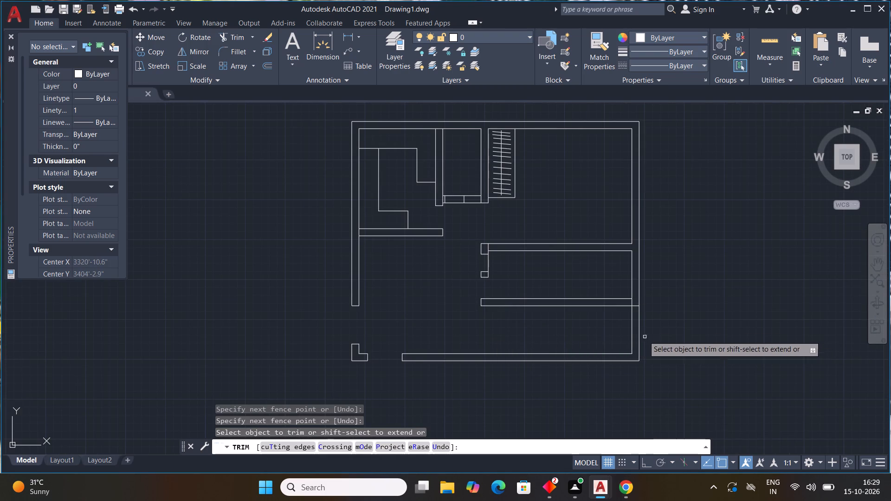
scroll(644, 287, "up", 2)
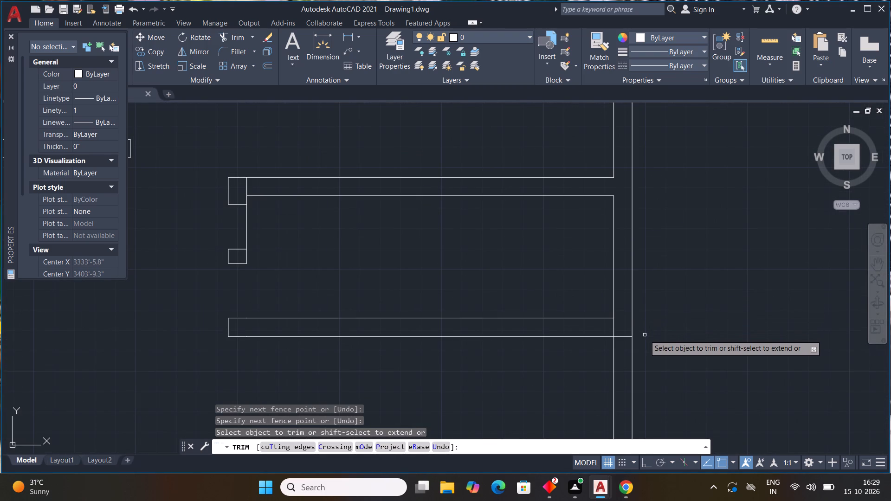
scroll(460, 384, "down", 2)
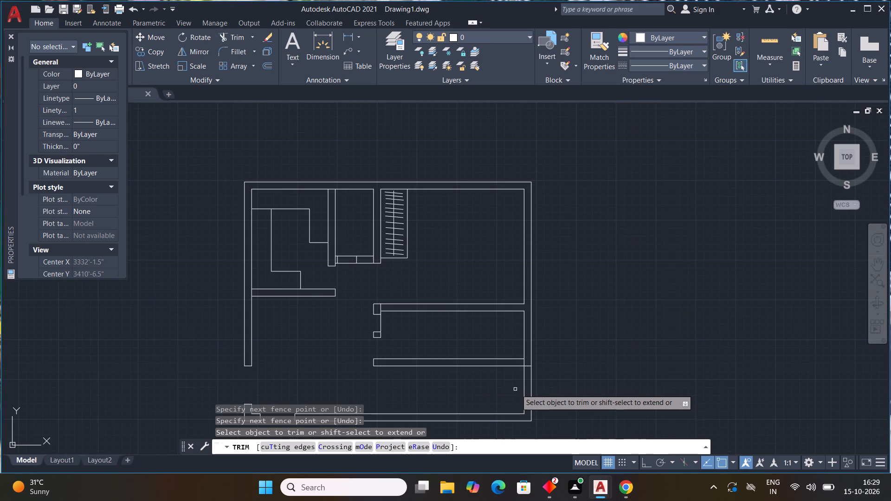
middle_click_drag(486, 392, 582, 395)
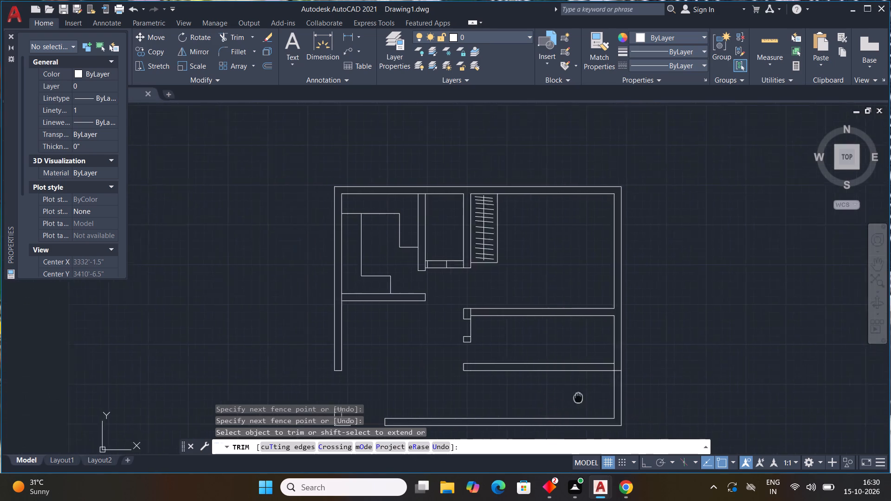
middle_click_drag(582, 395, 660, 327)
middle_click_drag(592, 332, 592, 389)
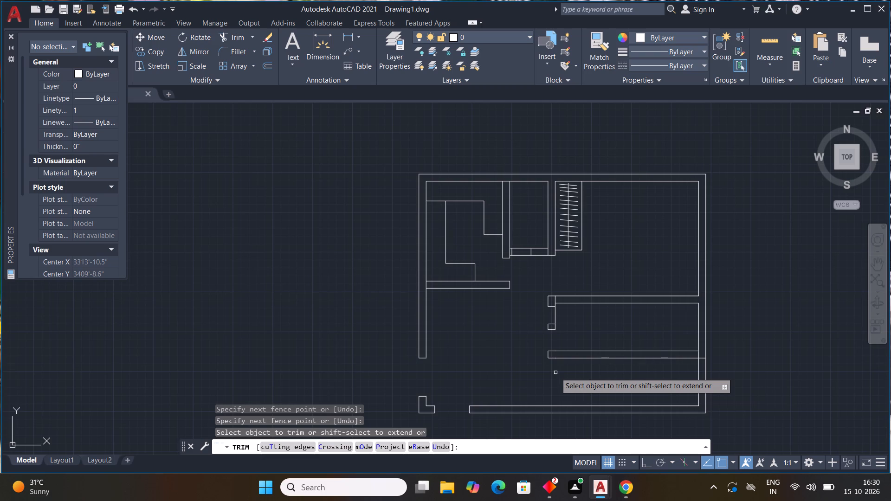
key("Escape")
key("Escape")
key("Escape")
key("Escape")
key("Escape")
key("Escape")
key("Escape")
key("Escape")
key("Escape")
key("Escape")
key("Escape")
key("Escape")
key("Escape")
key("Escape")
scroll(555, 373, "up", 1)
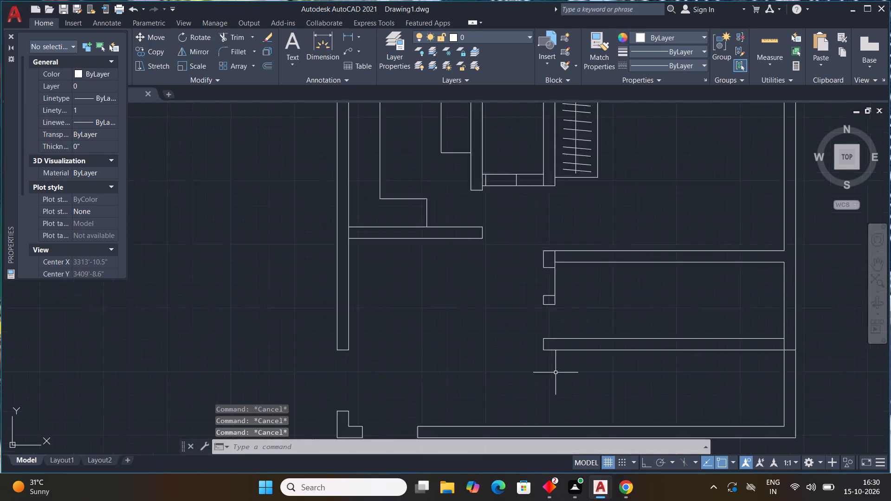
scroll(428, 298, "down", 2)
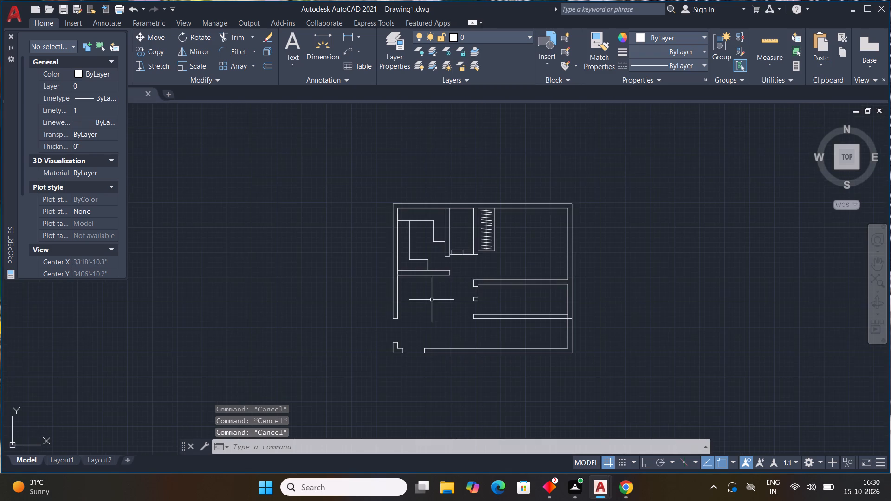
Draw a 9" horizontal line across the left wall, a short way above the upper end of its opening.
middle_click_drag(432, 300, 485, 301)
type("L")
key("space")
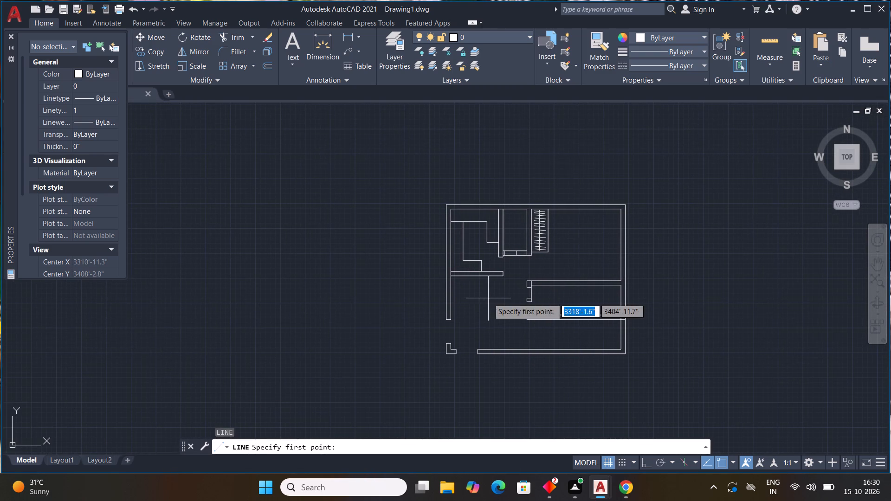
scroll(462, 285, "up", 3)
middle_click_drag(479, 302, 533, 211)
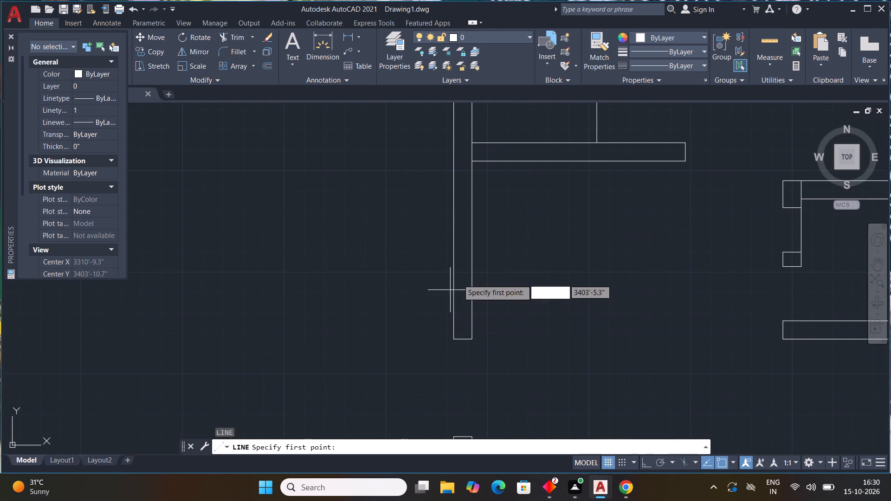
left_click_drag(453, 289, 457, 289)
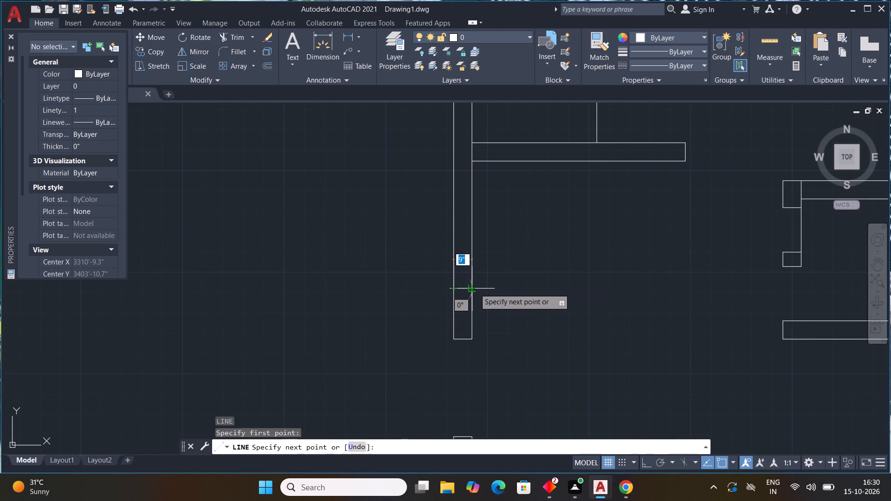
left_click(474, 289)
key("Escape")
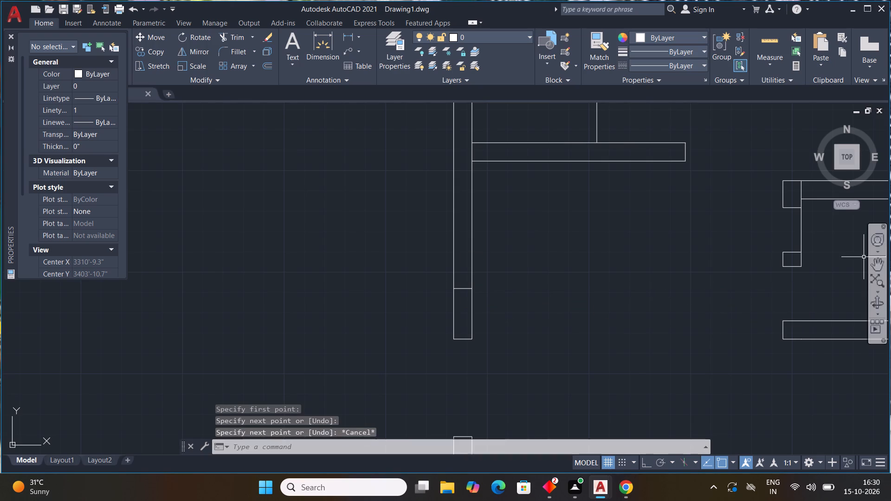
Offset the new short line across the left wall 4' upward.
type("OFF")
key("space")
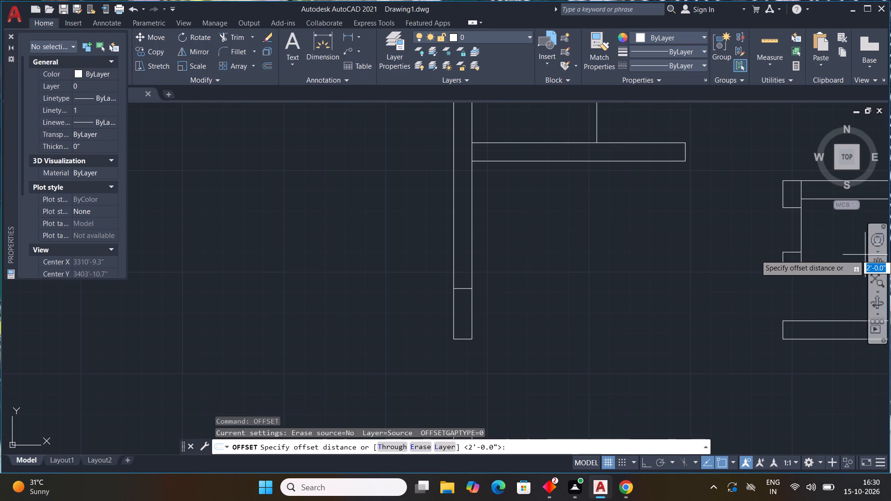
type("4'")
key("Return")
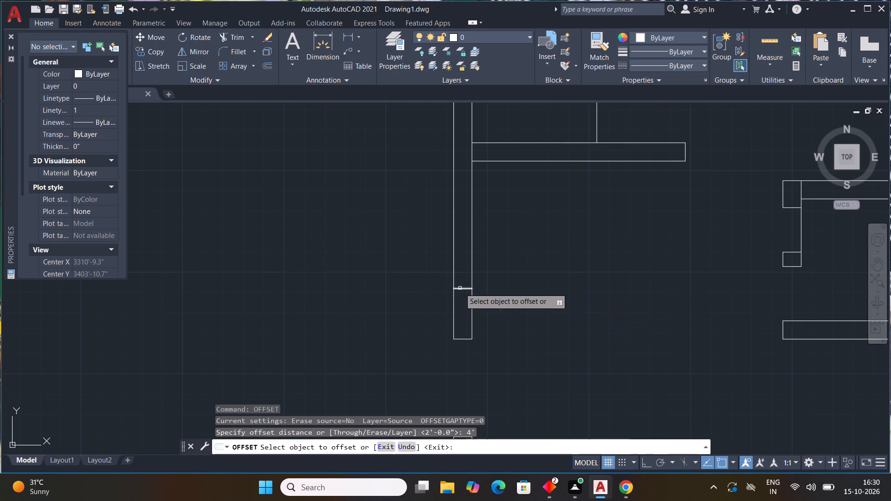
left_click_drag(460, 288, 467, 266)
left_click(477, 221)
key("Escape")
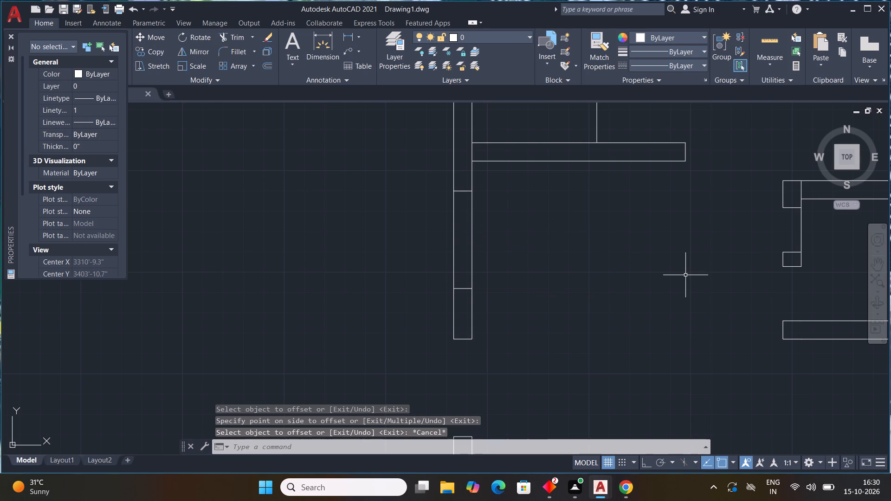
Draw a 4' vertical centre line in the left wall, joining the midpoints of the two short lines.
type("L")
key("space")
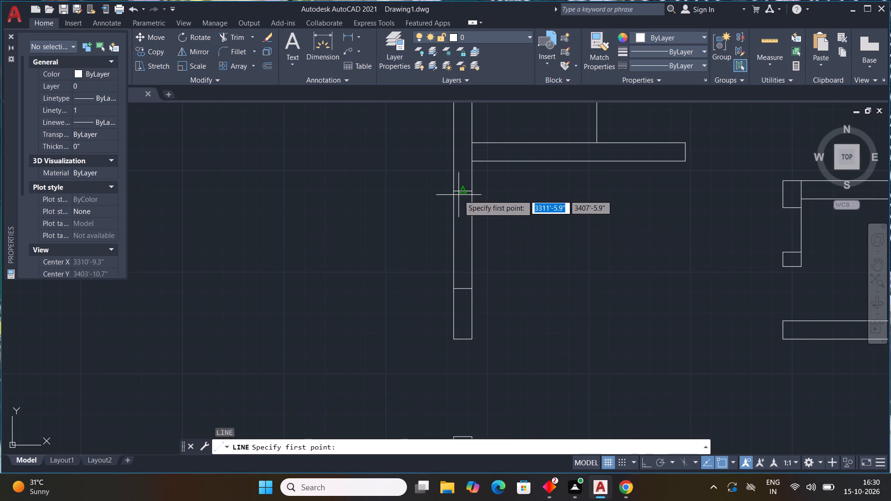
left_click(461, 194)
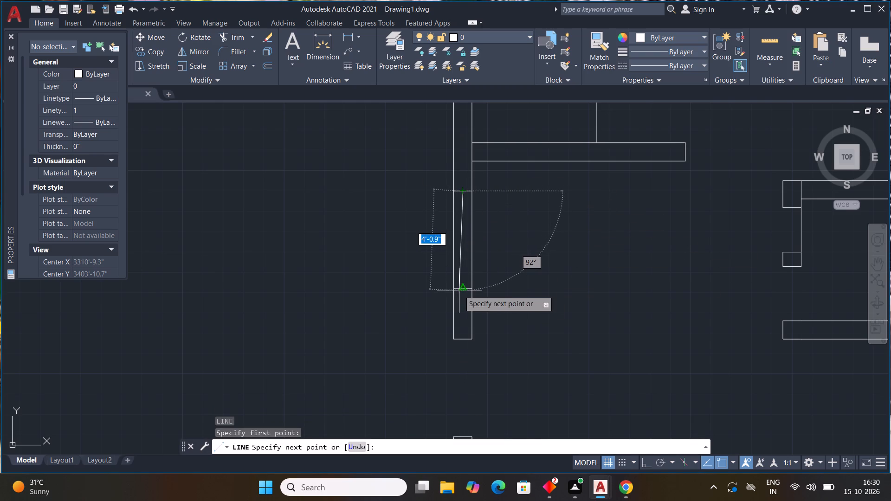
scroll(467, 289, "up", 3)
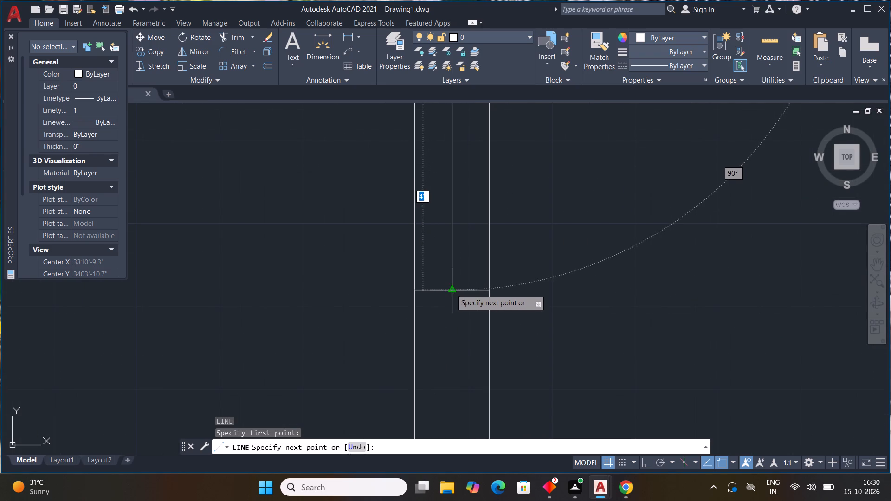
left_click(451, 289)
key("Escape")
Trim the top wall's inner line where the partition between the upper-left room and the small middle room meets it.
scroll(627, 255, "down", 4)
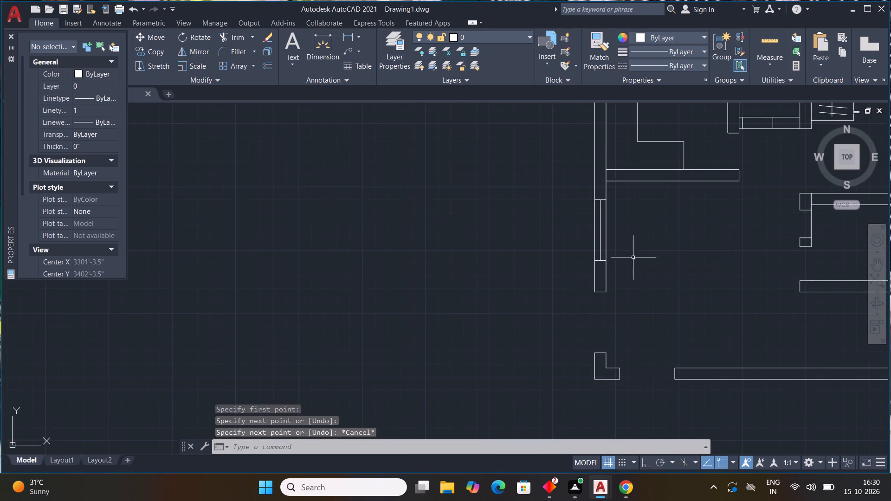
scroll(676, 269, "down", 2)
middle_click_drag(675, 275, 506, 331)
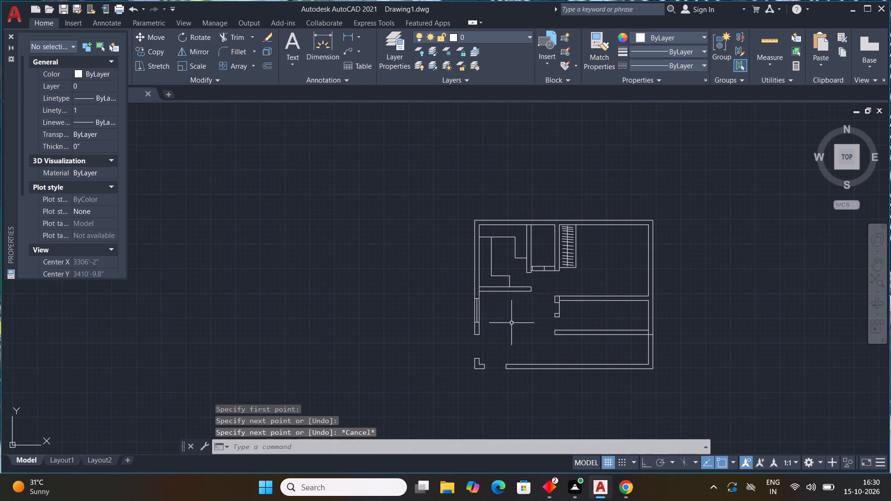
type("TR")
key("space")
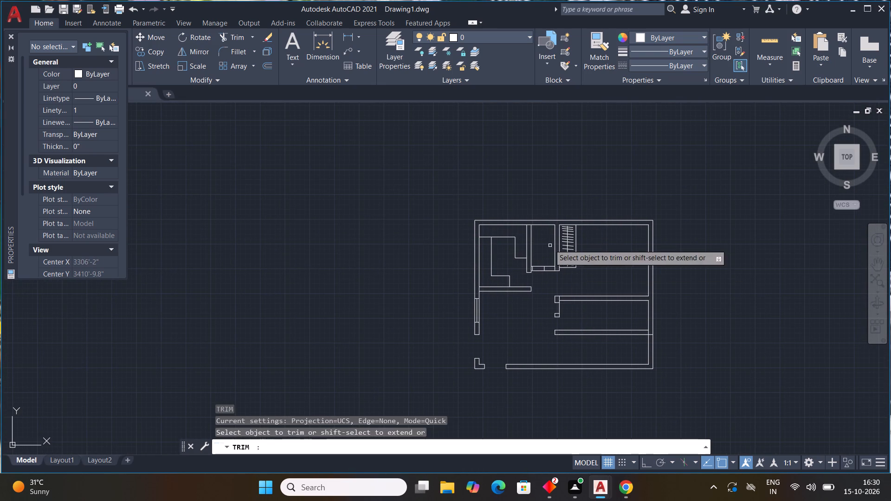
scroll(528, 225, "up", 3)
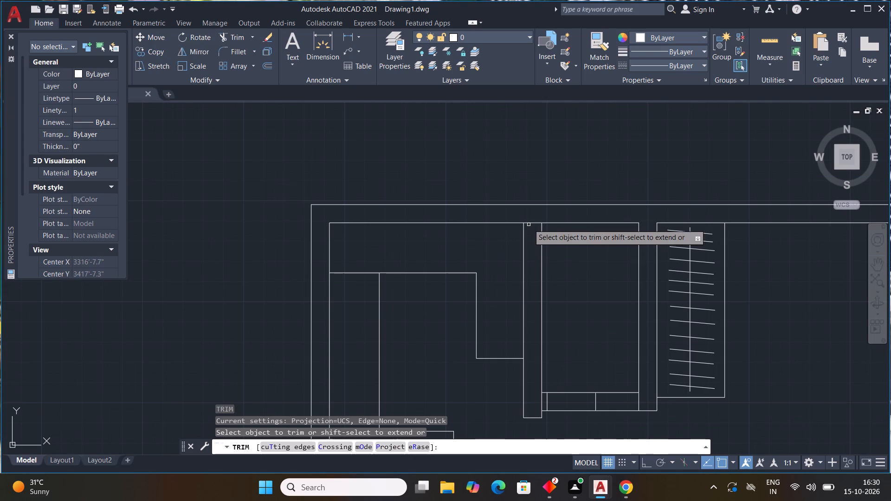
left_click(533, 222)
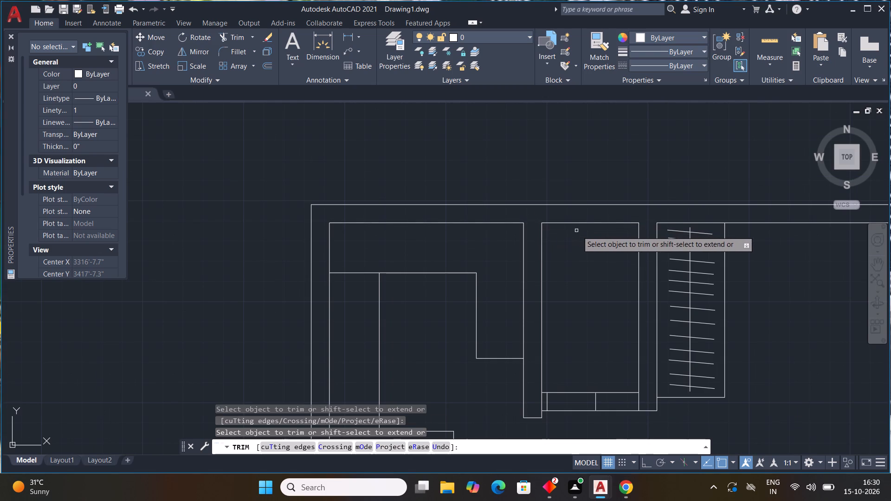
scroll(577, 231, "down", 3)
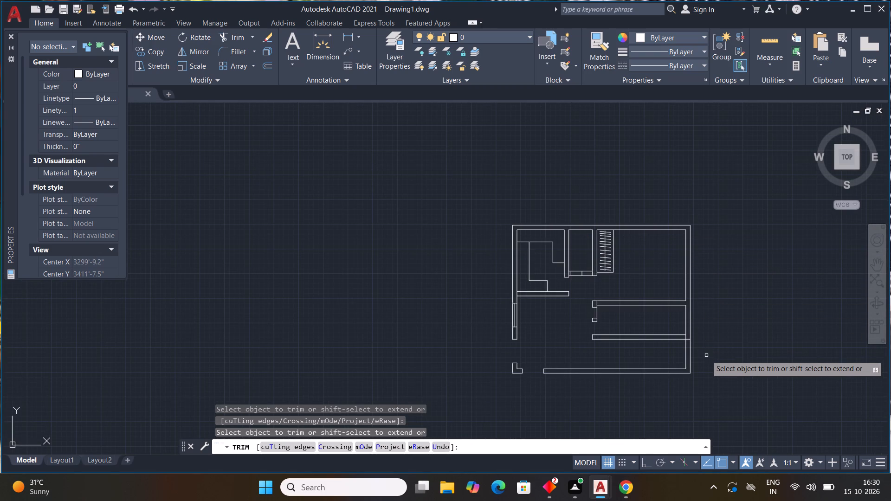
Trim the doorway opening in the small middle room's lower wall, along with the leftover partition lines at both wall junctions.
key("Escape")
key("Escape")
key("Escape")
key("Escape")
key("Escape")
key("Escape")
key("Escape")
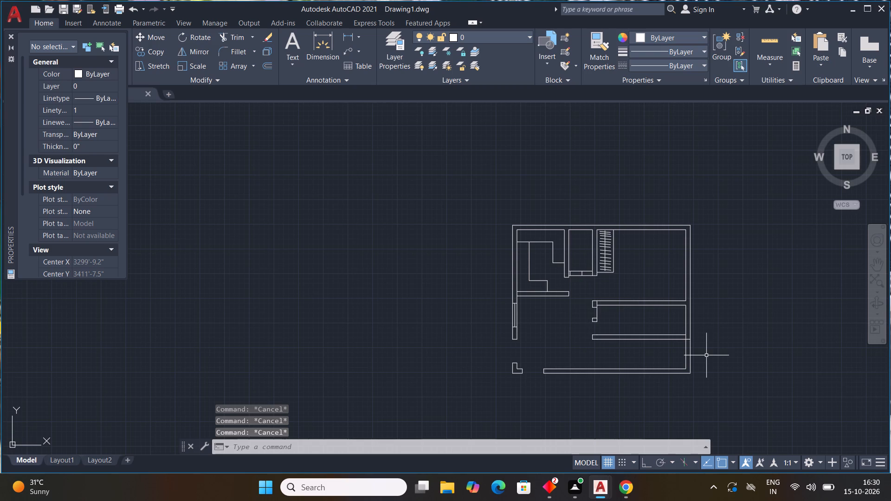
key("Escape")
key("Escape")
scroll(582, 282, "up", 3)
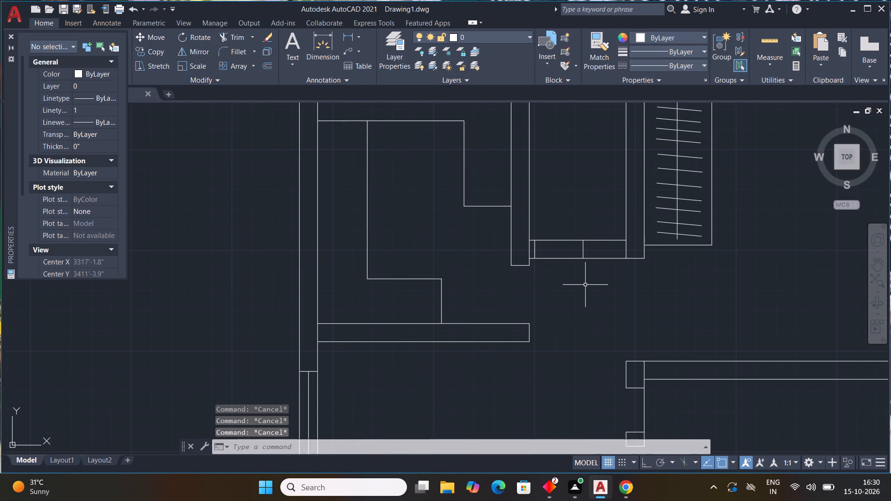
key("space")
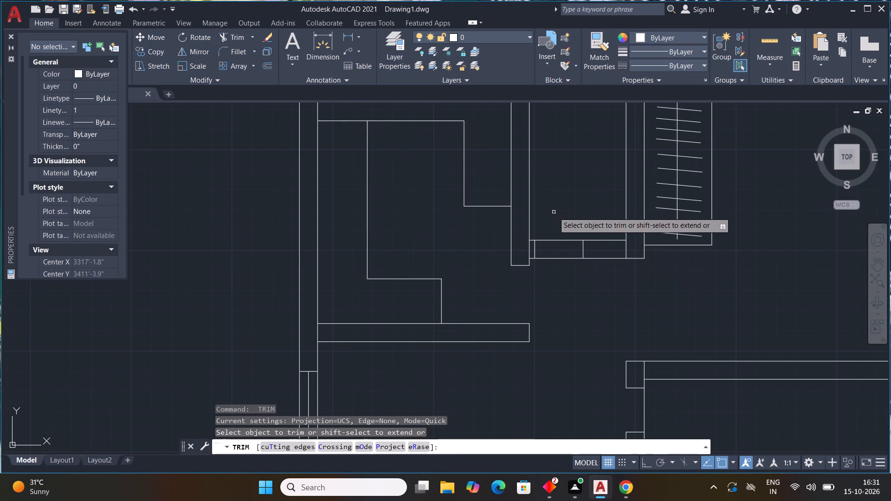
left_click_drag(554, 216, 536, 317)
left_click(529, 255)
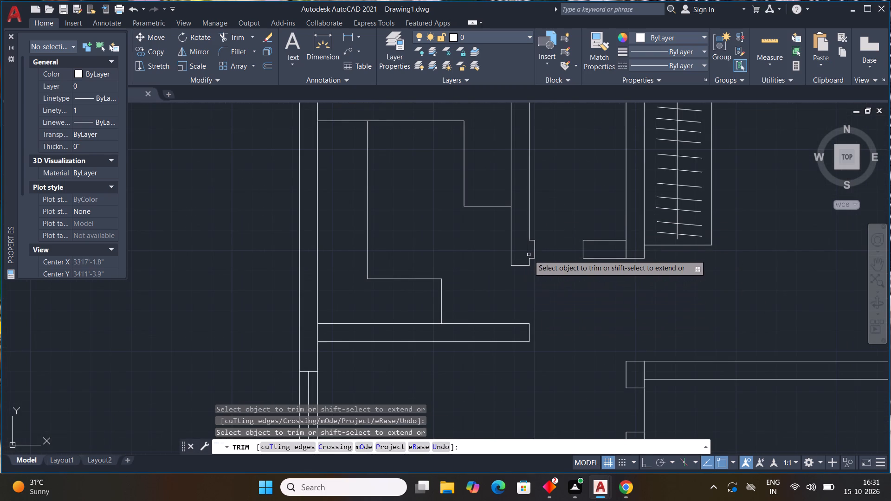
left_click(626, 250)
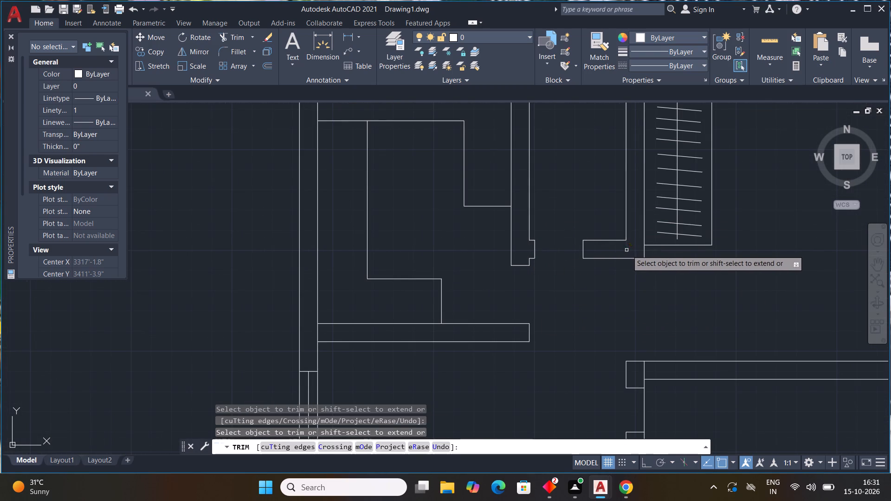
scroll(636, 288, "down", 3)
key("Escape")
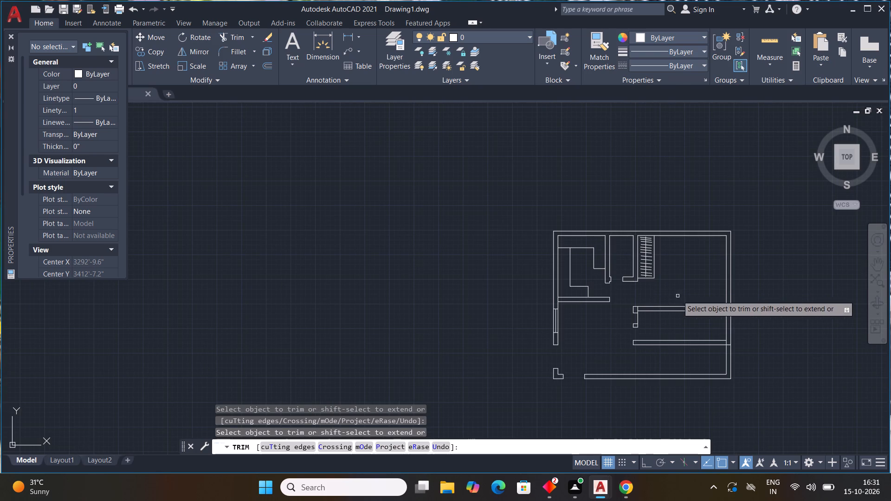
key("Escape")
key("Escape")
key("Escape")
key("Escape")
key("Escape")
key("Escape")
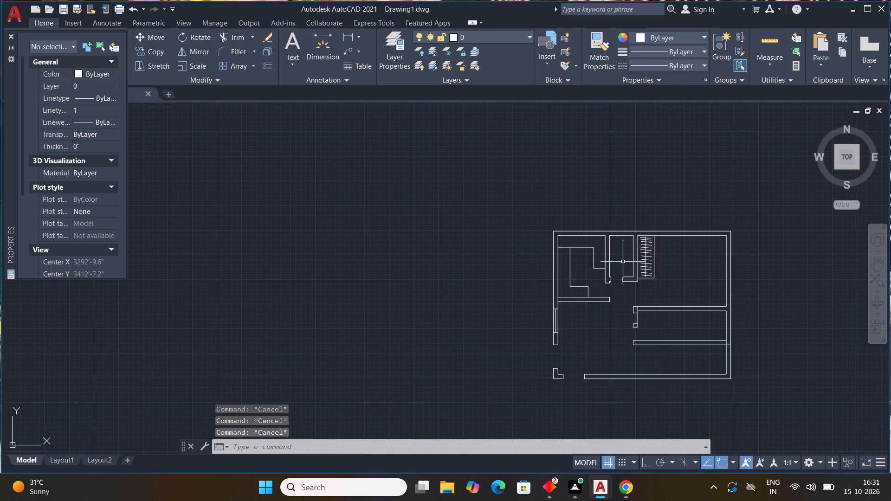
With Ortho on, draw a vertical line about 2'-1" long from the top wall's inner line to just past the upper-left built-in unit's front edge.
scroll(589, 252, "up", 3)
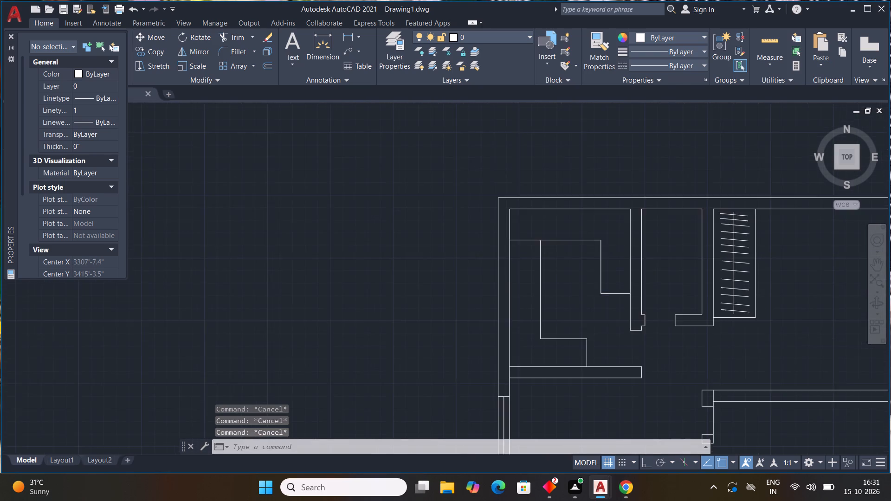
middle_click_drag(537, 266, 487, 286)
type("L")
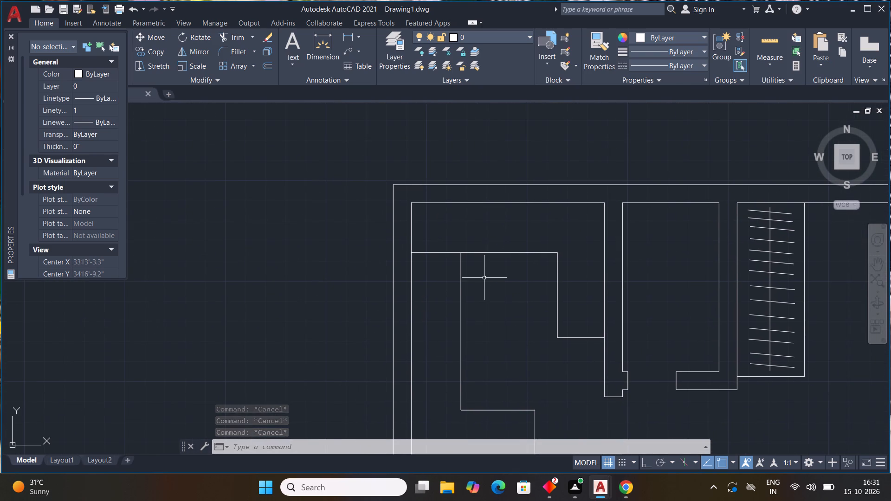
key("space")
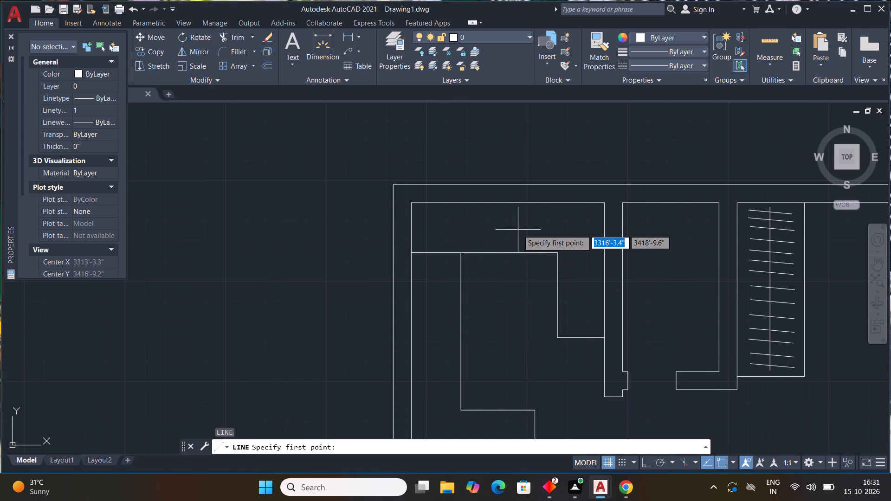
scroll(518, 230, "up", 1)
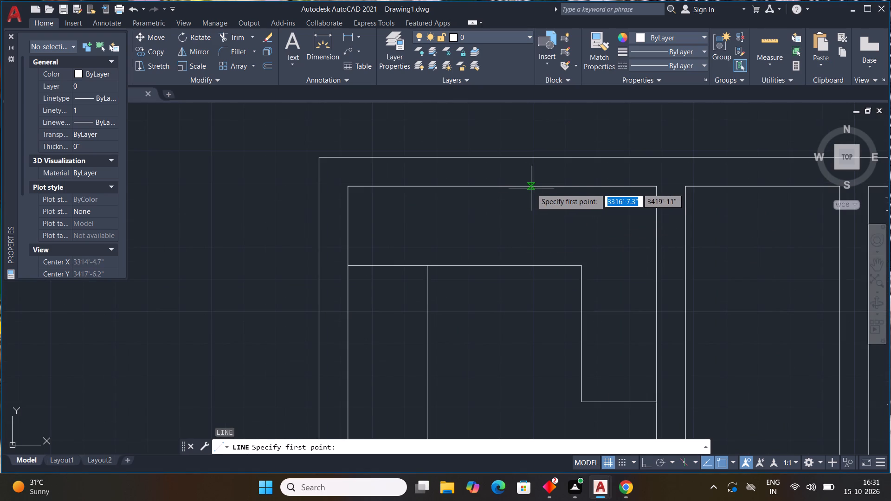
left_click(537, 189)
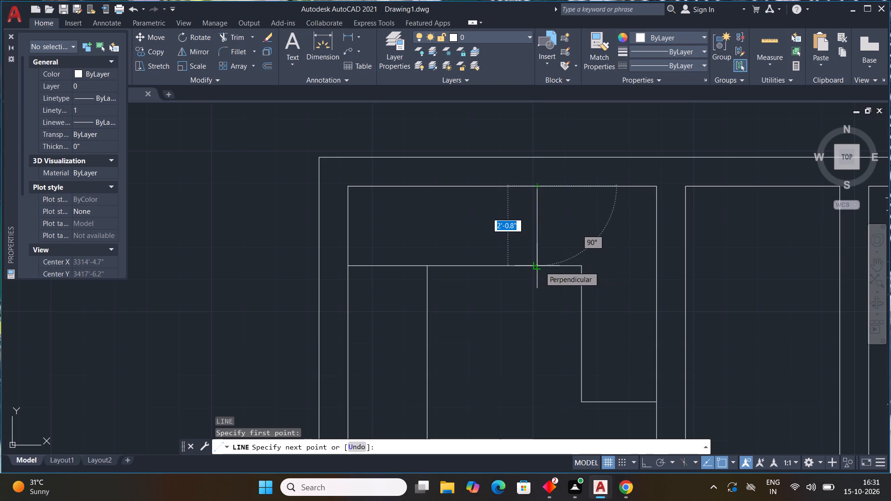
left_click(540, 266)
scroll(539, 274, "up", 1)
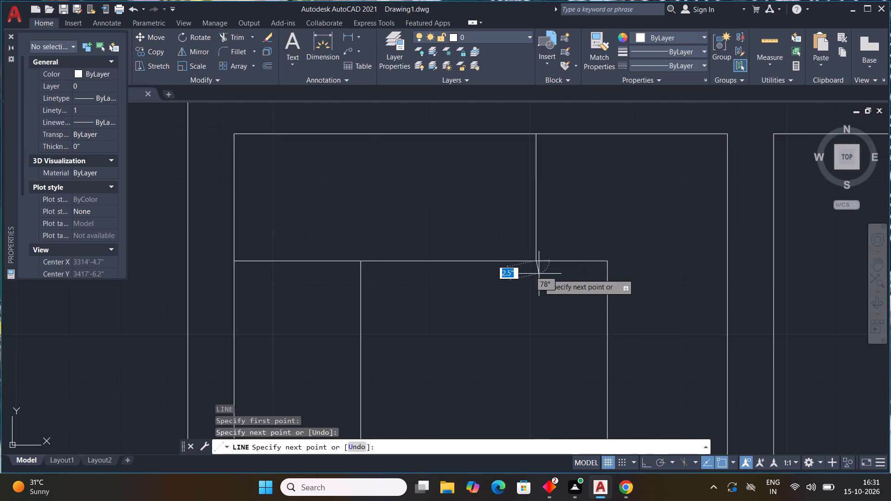
scroll(539, 274, "up", 1)
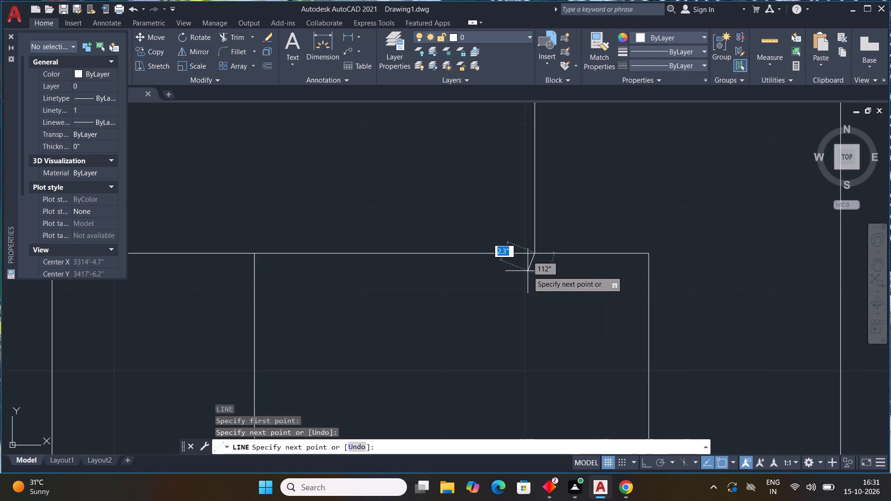
scroll(519, 275, "up", 3)
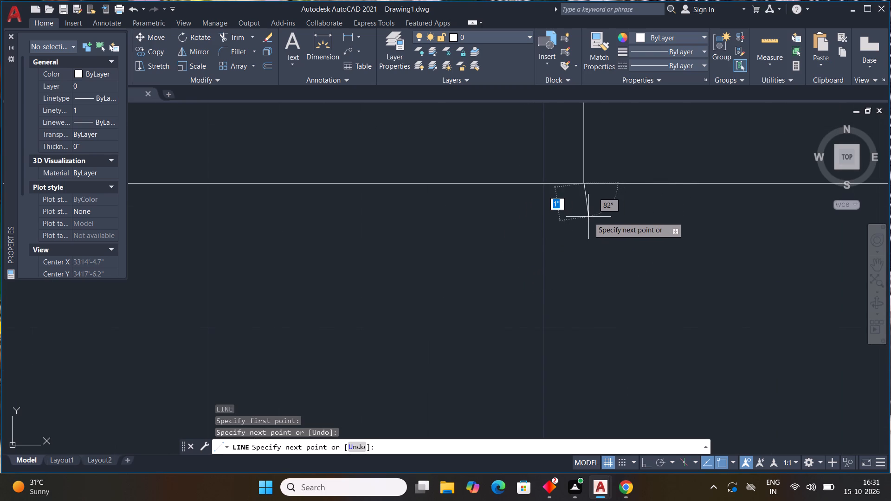
key("F8")
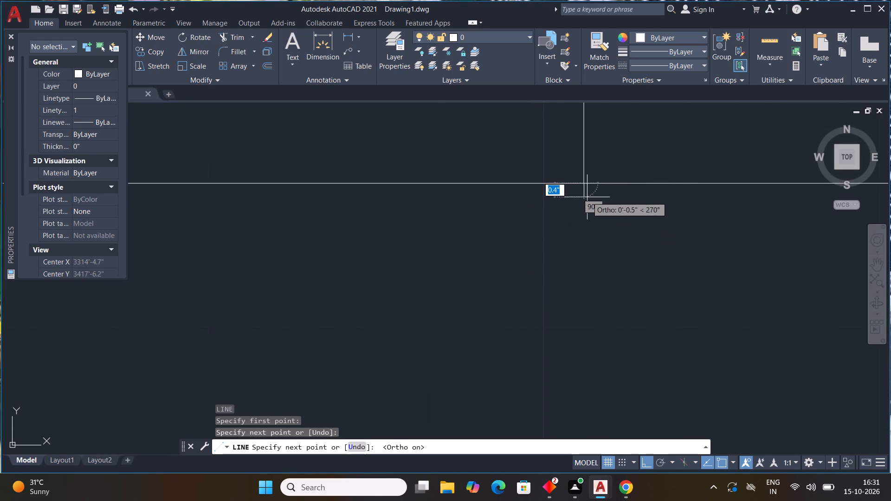
left_click(584, 193)
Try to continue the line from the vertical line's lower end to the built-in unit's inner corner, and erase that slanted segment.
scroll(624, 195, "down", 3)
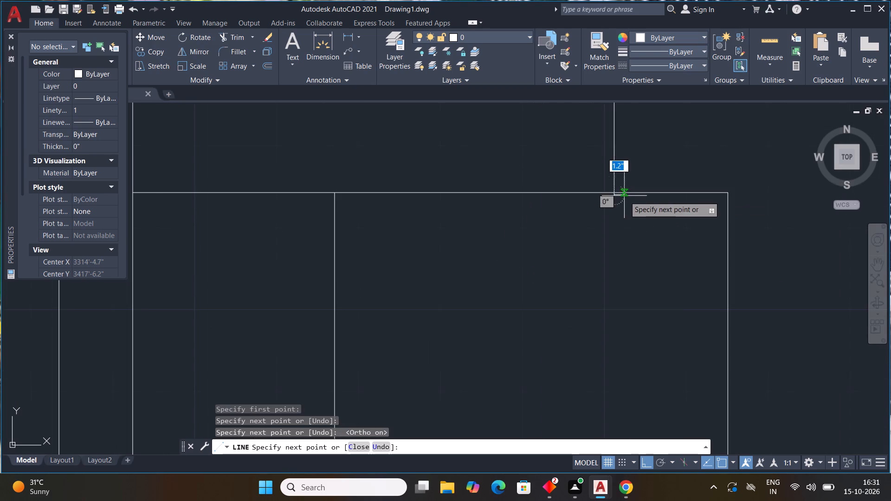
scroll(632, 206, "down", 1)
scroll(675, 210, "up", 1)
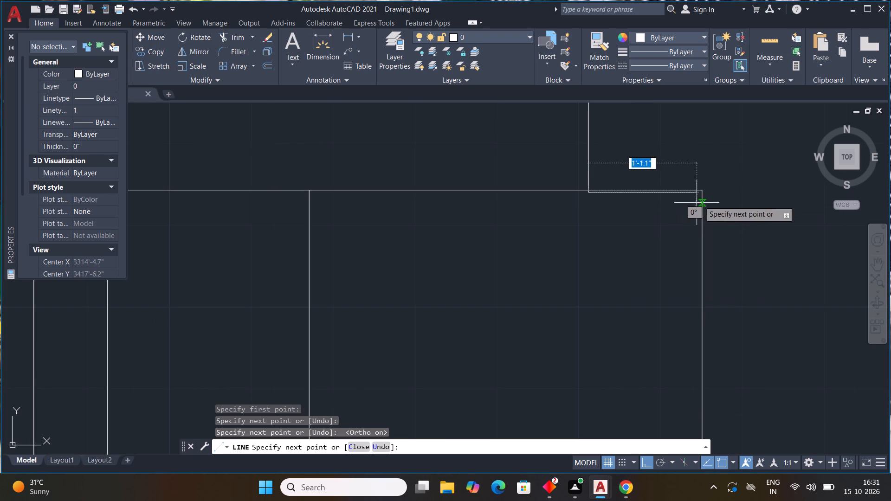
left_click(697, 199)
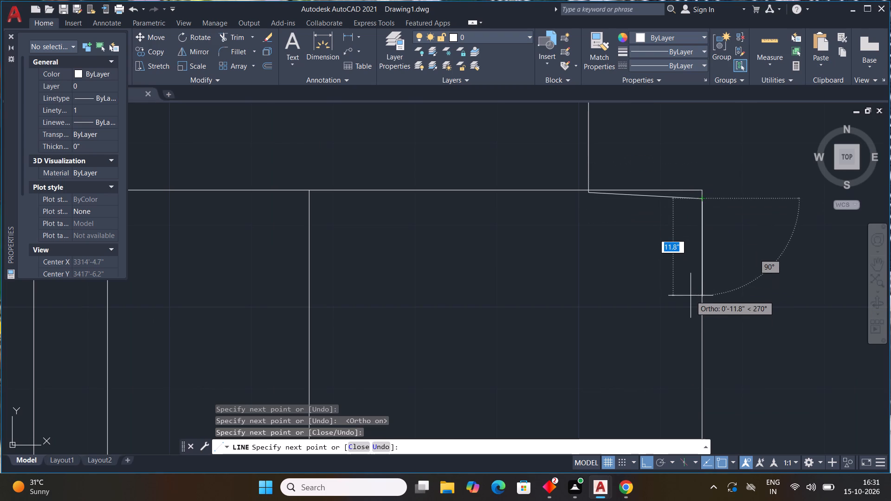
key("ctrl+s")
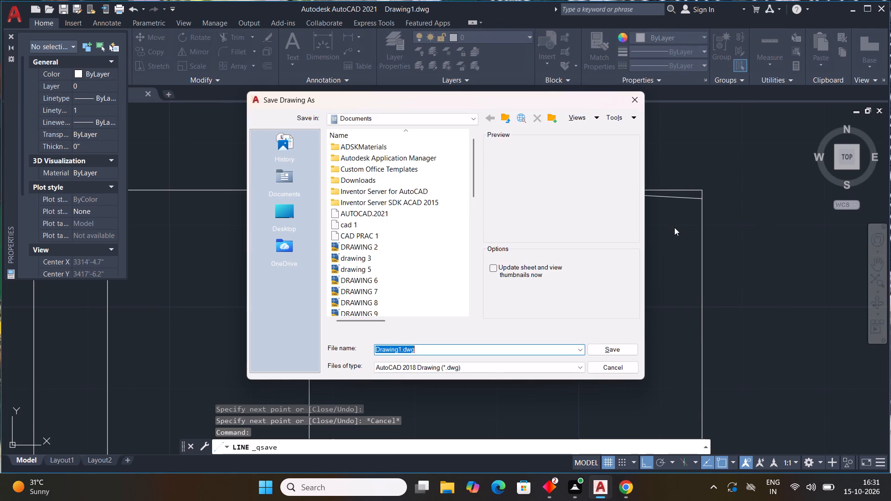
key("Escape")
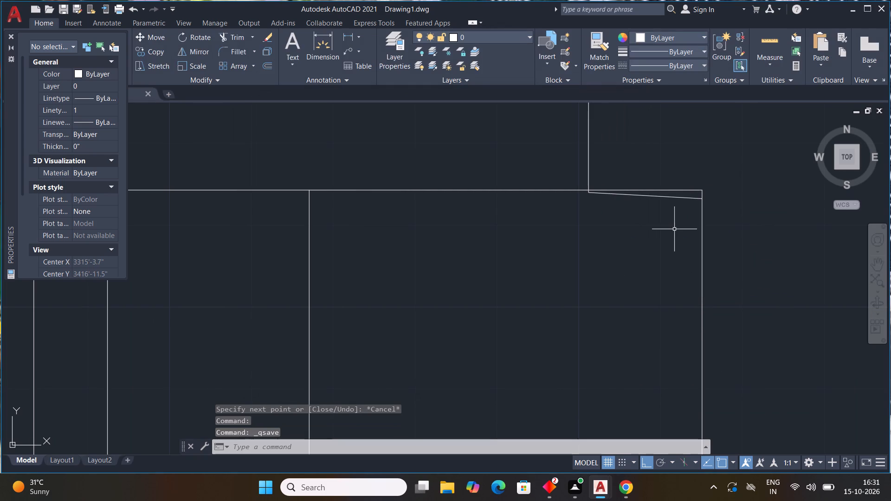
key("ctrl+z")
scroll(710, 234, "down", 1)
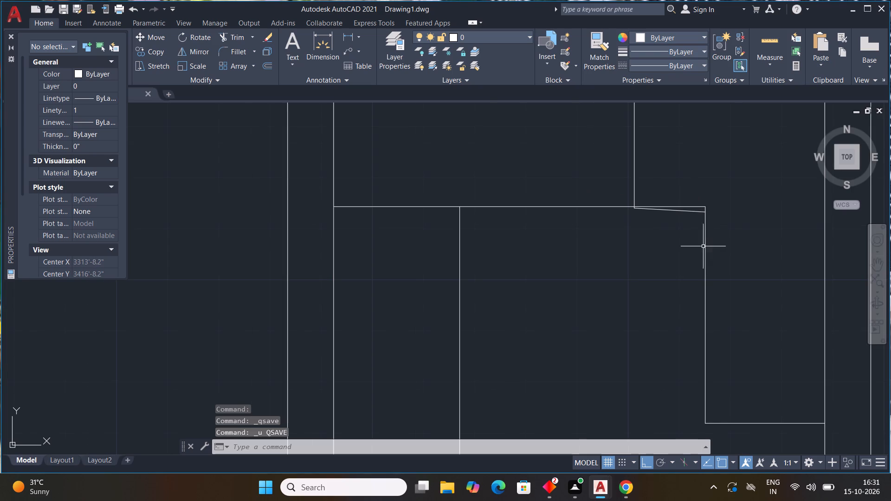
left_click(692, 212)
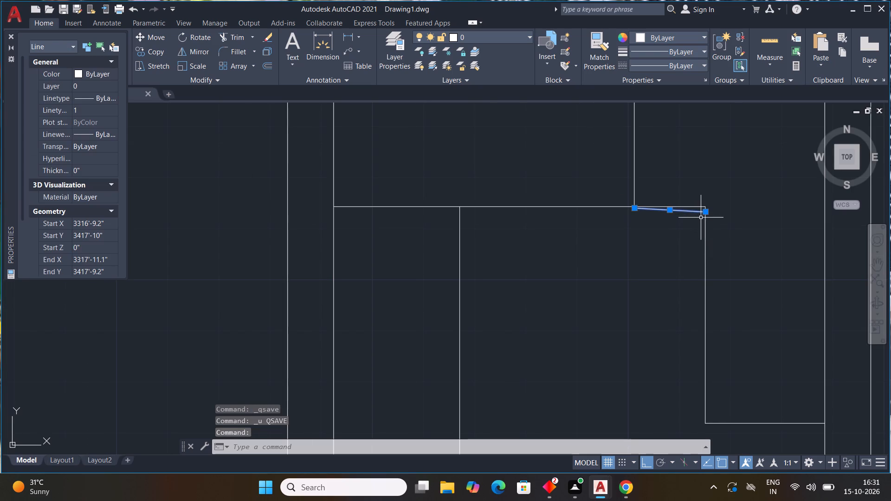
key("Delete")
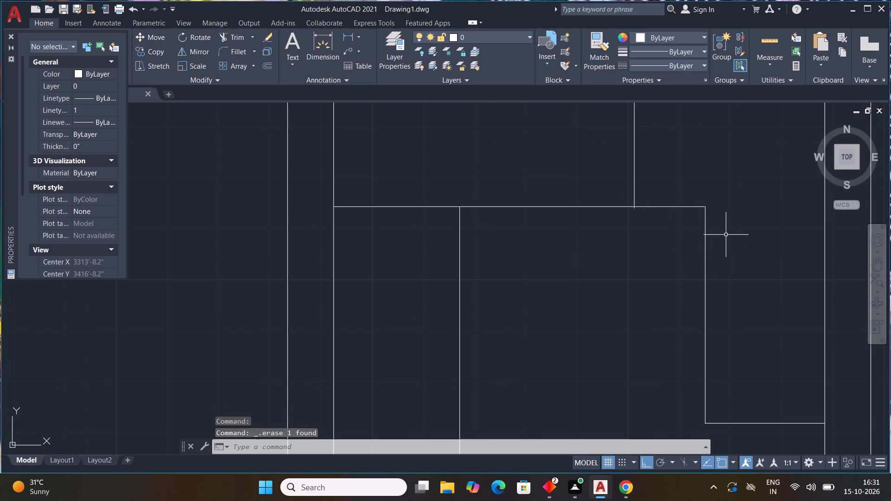
Draw connected lines just inside the built-in unit's edge from the vertical line's lower end: about 1'-1.5" right, about 3'-5" down, and a short return to the edge.
key("l")
key("space")
scroll(631, 211, "up", 2)
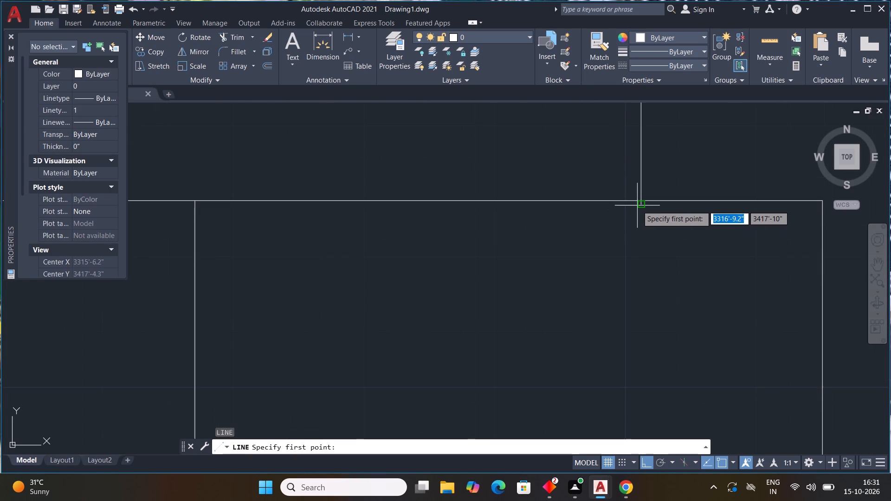
left_click_drag(637, 205, 641, 205)
scroll(798, 207, "up", 1)
middle_click_drag(806, 215, 518, 244)
scroll(526, 243, "up", 2)
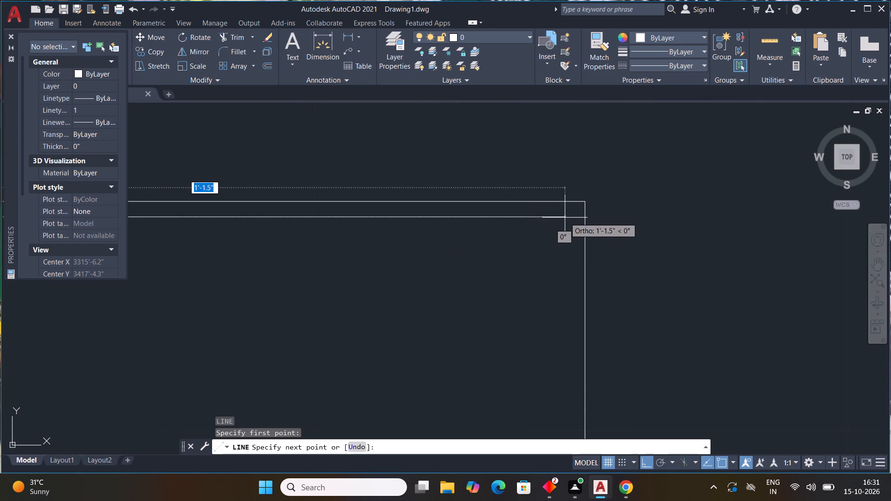
left_click(565, 218)
scroll(544, 299, "down", 4)
middle_click_drag(543, 327, 571, 154)
scroll(573, 188, "down", 4)
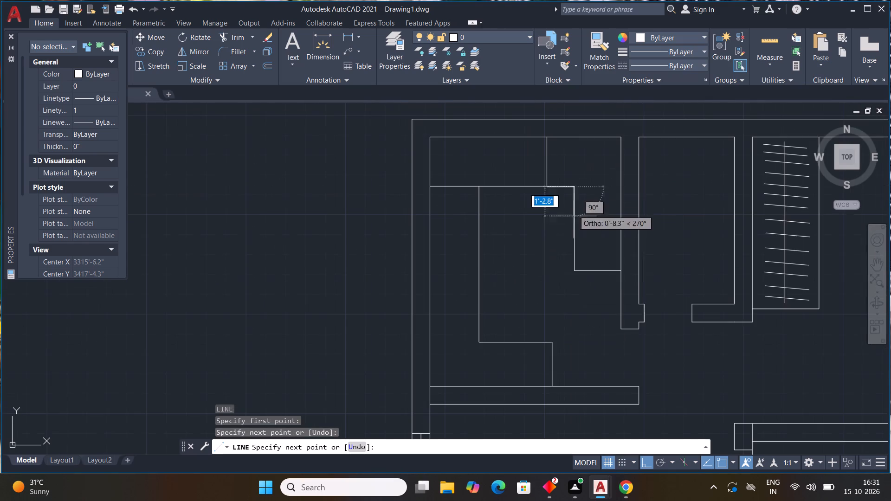
scroll(576, 282, "up", 4)
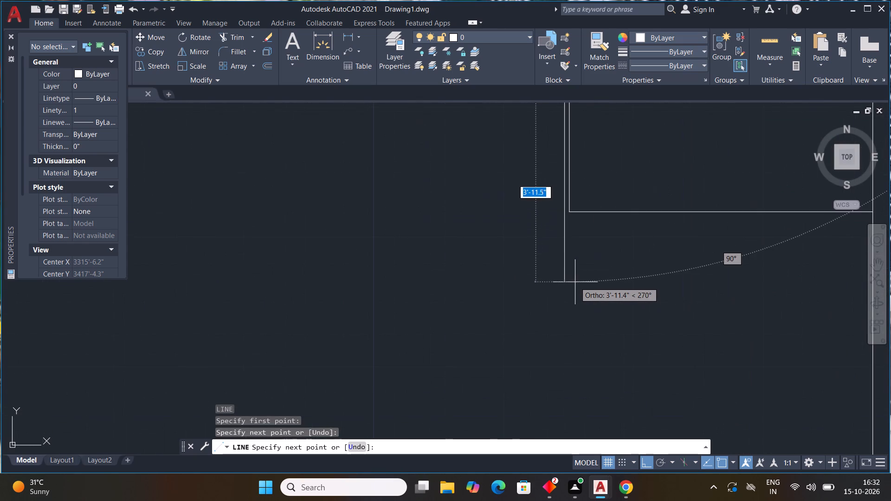
middle_click_drag(574, 285, 504, 373)
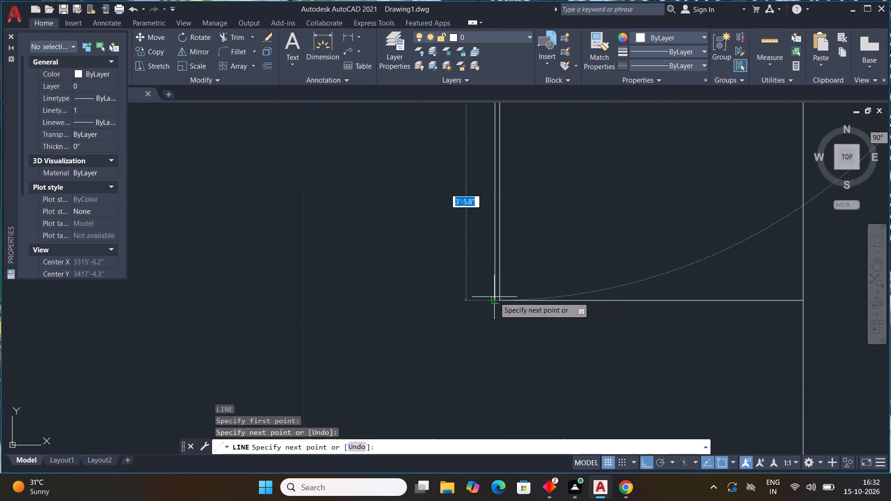
scroll(494, 297, "up", 2)
left_click(494, 297)
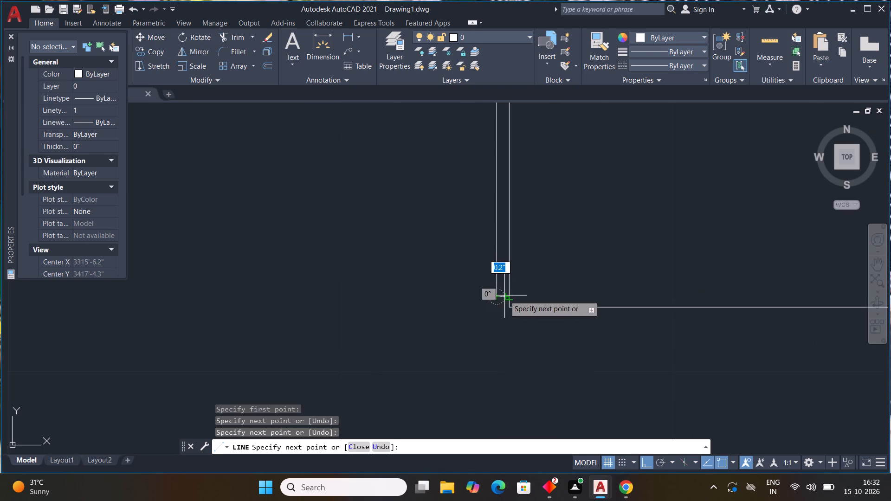
left_click(504, 295)
key("Escape")
Draw a rectangular unit below the existing one: a line about 1'-11.4" left from the partition face, and about 2'-0.3" up to the existing corner.
scroll(576, 288, "down", 5)
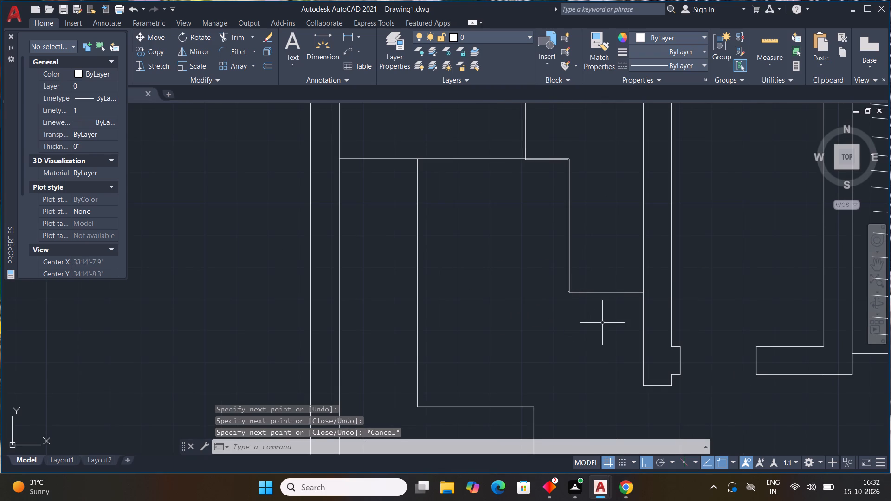
scroll(603, 323, "down", 2)
scroll(603, 324, "up", 2)
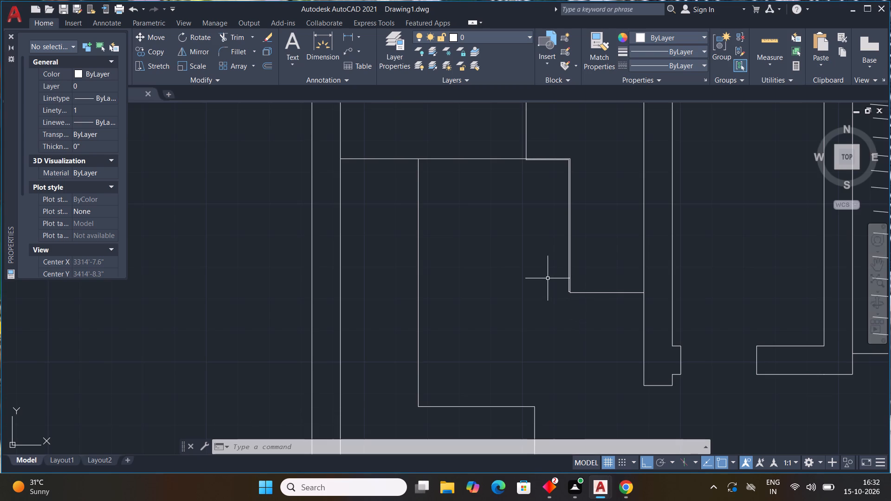
scroll(581, 296, "up", 1)
middle_click_drag(568, 265, 541, 186)
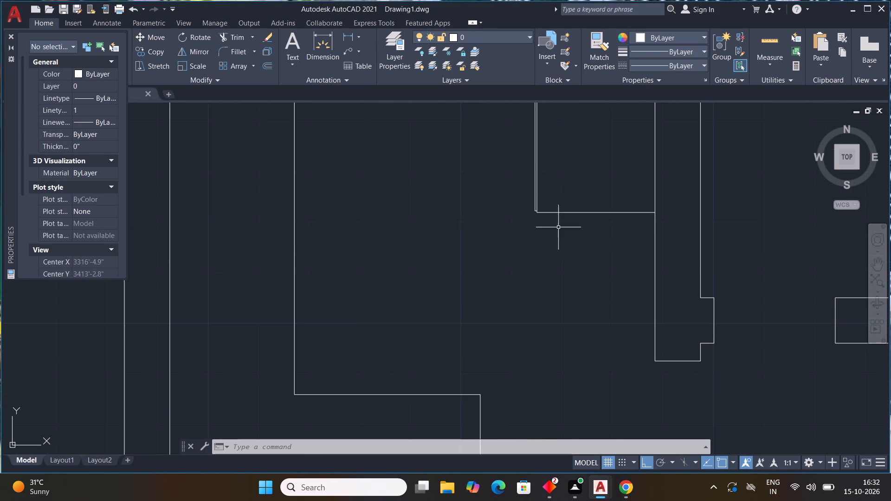
key("l")
key("space")
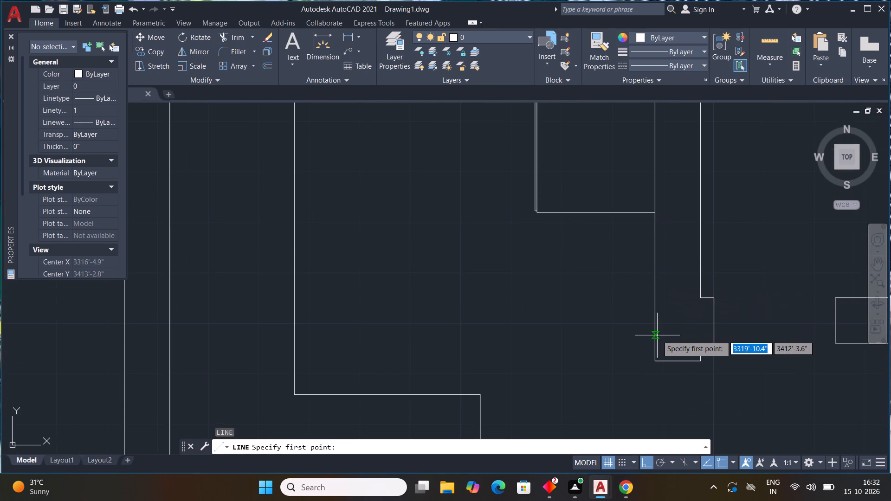
left_click_drag(657, 335, 645, 334)
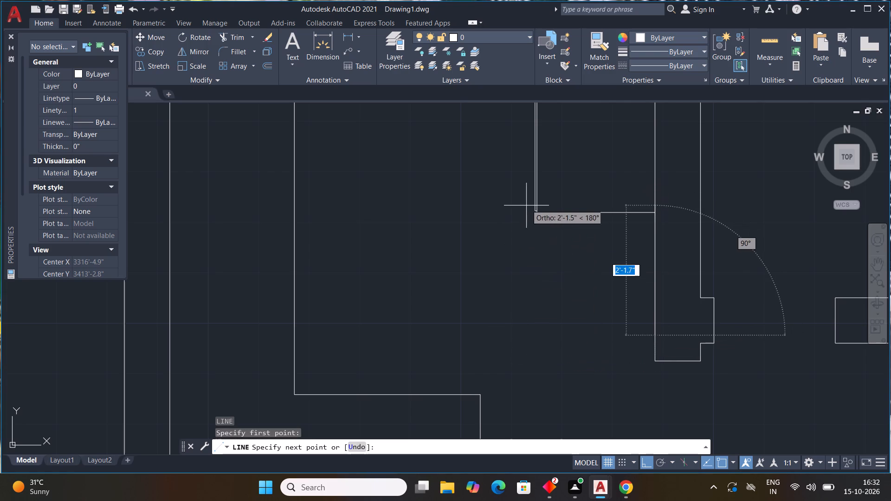
left_click(538, 333)
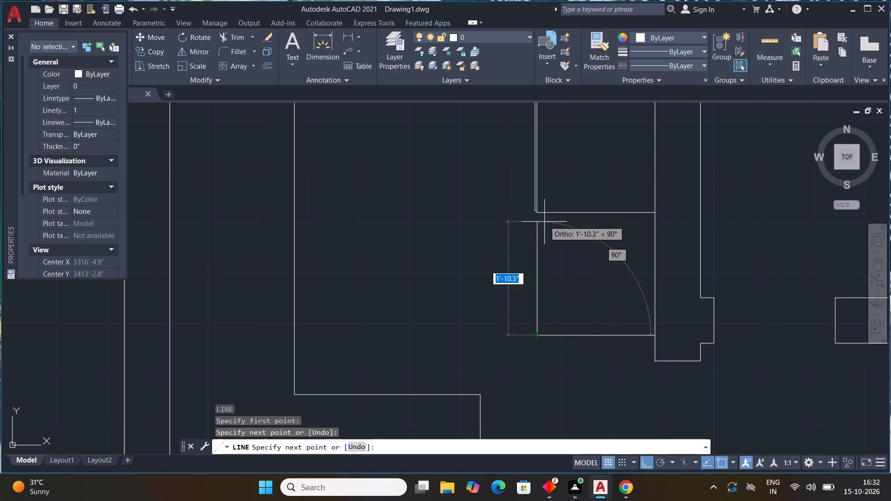
left_click(540, 213)
key("Escape")
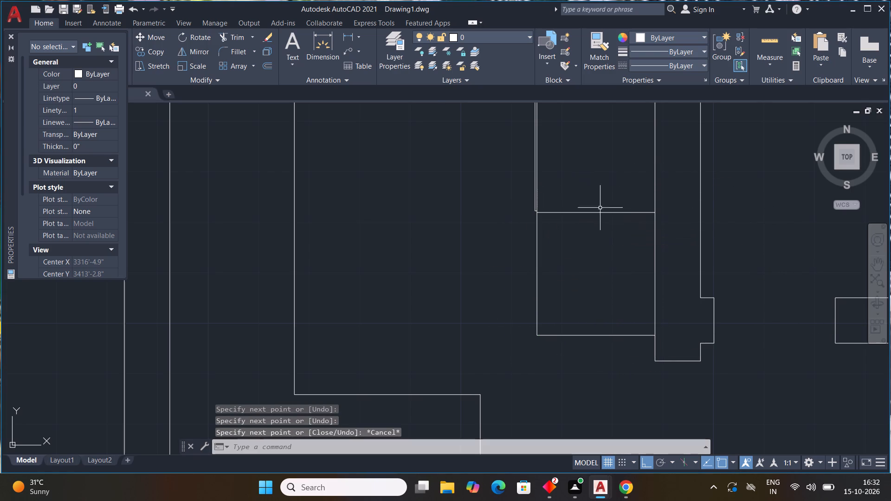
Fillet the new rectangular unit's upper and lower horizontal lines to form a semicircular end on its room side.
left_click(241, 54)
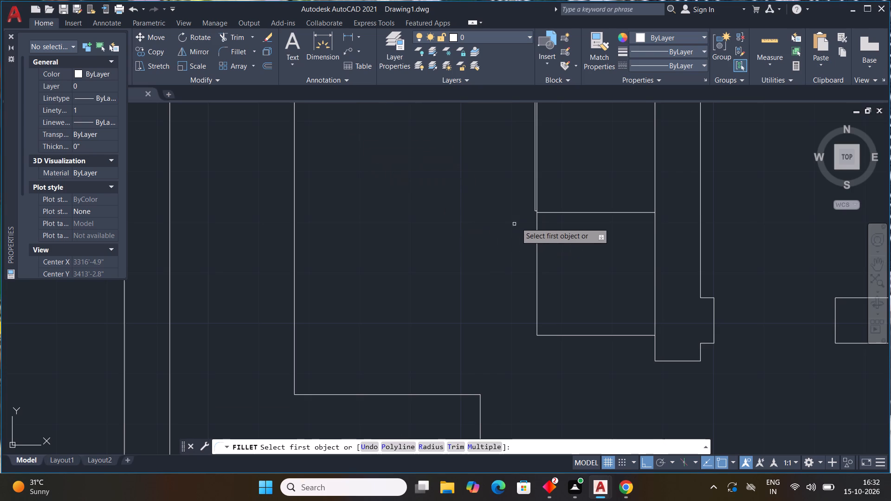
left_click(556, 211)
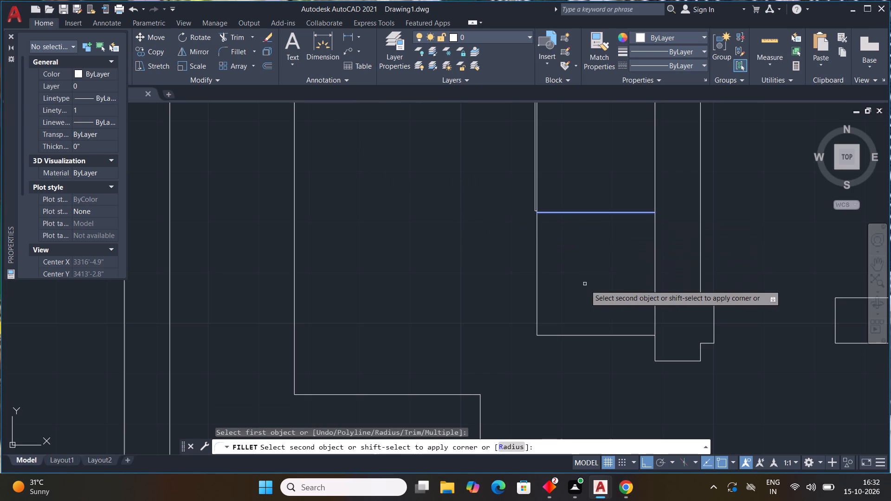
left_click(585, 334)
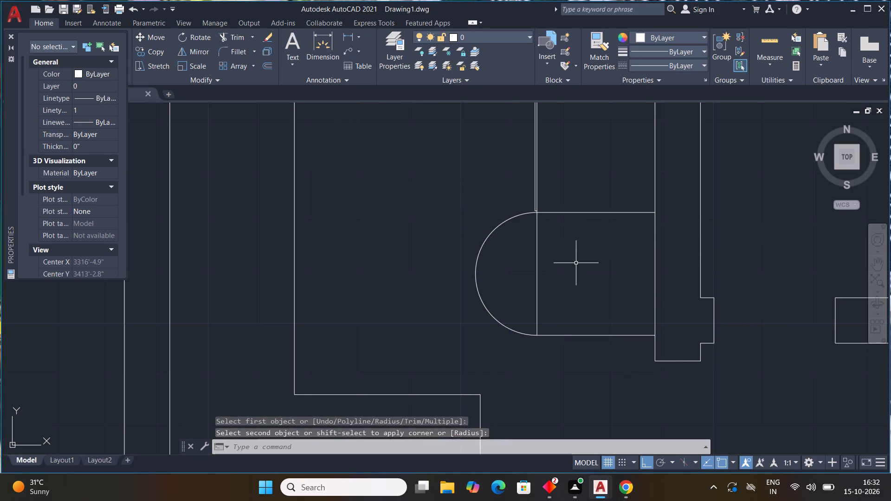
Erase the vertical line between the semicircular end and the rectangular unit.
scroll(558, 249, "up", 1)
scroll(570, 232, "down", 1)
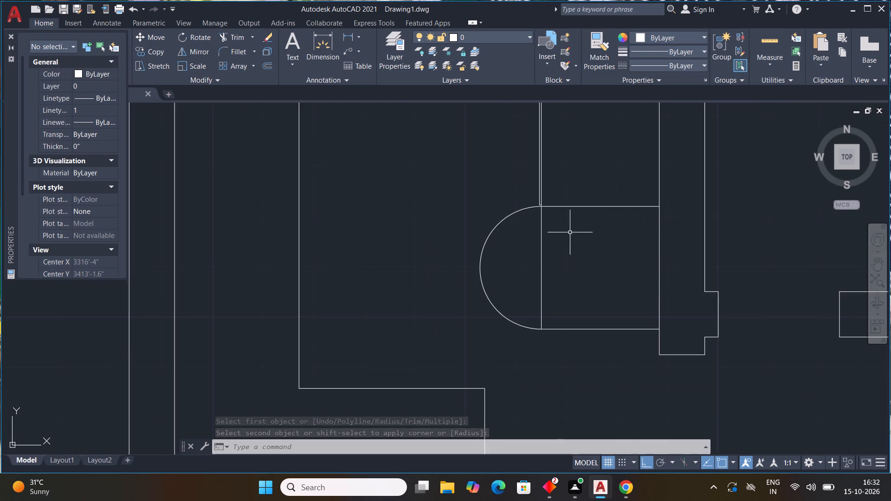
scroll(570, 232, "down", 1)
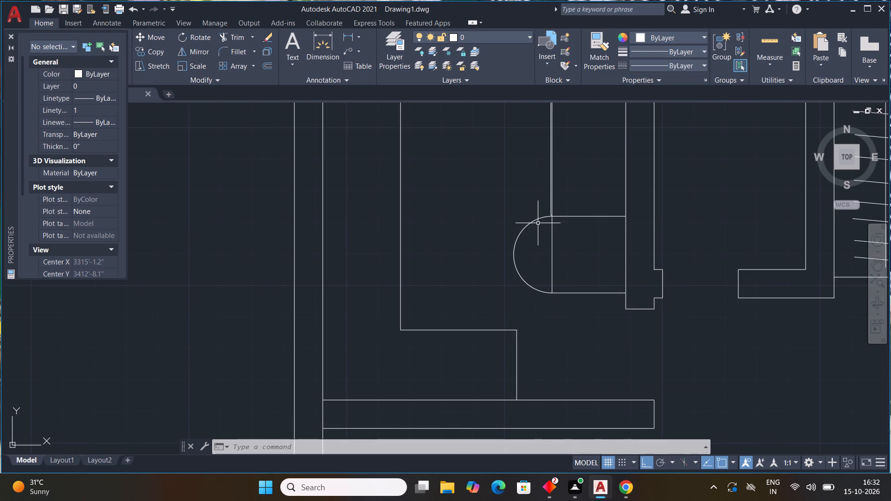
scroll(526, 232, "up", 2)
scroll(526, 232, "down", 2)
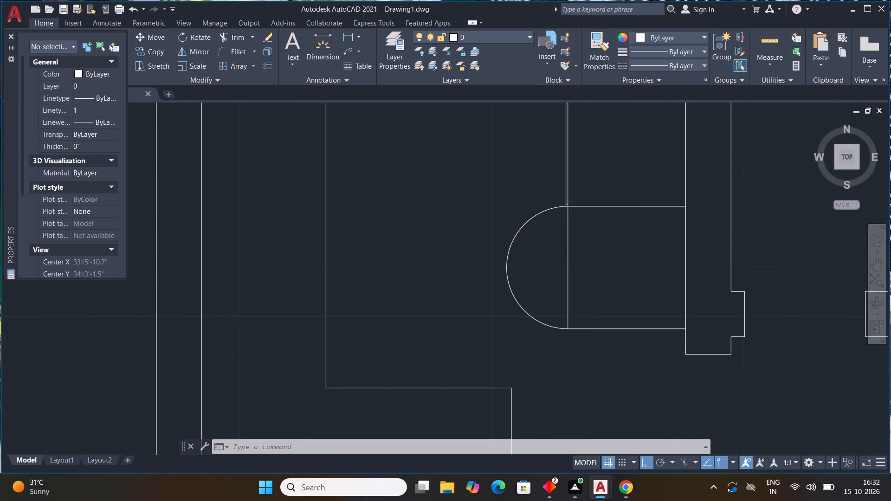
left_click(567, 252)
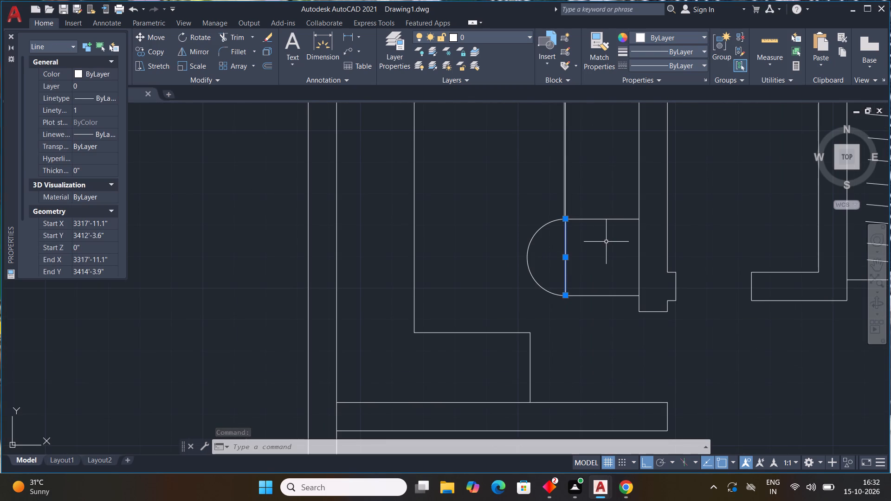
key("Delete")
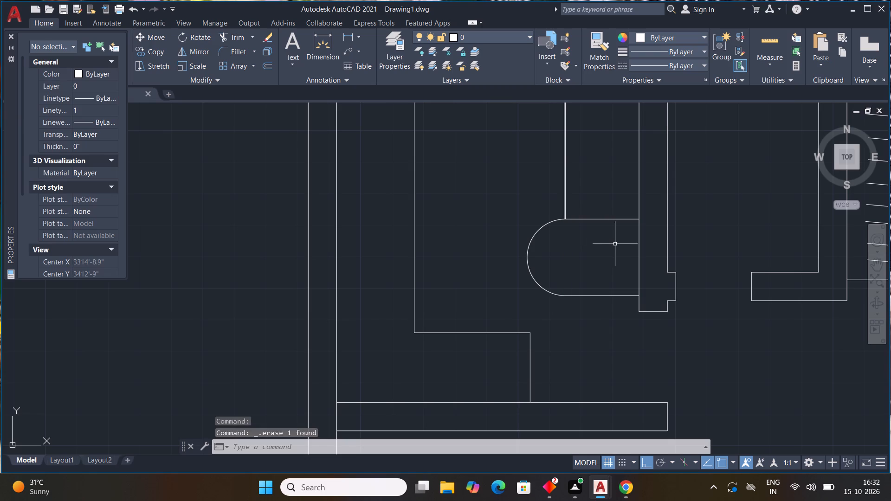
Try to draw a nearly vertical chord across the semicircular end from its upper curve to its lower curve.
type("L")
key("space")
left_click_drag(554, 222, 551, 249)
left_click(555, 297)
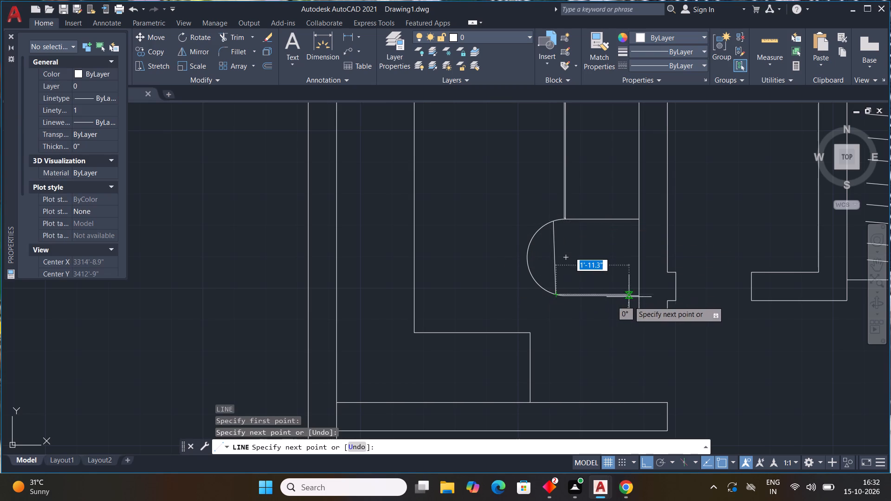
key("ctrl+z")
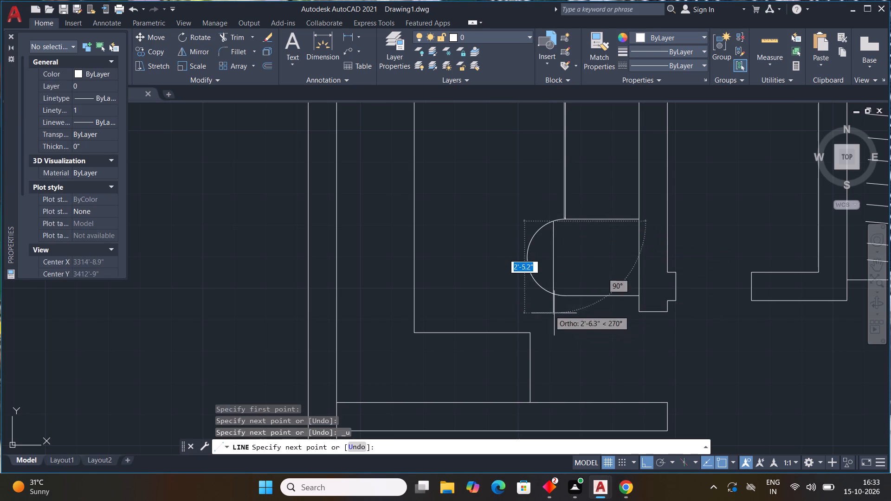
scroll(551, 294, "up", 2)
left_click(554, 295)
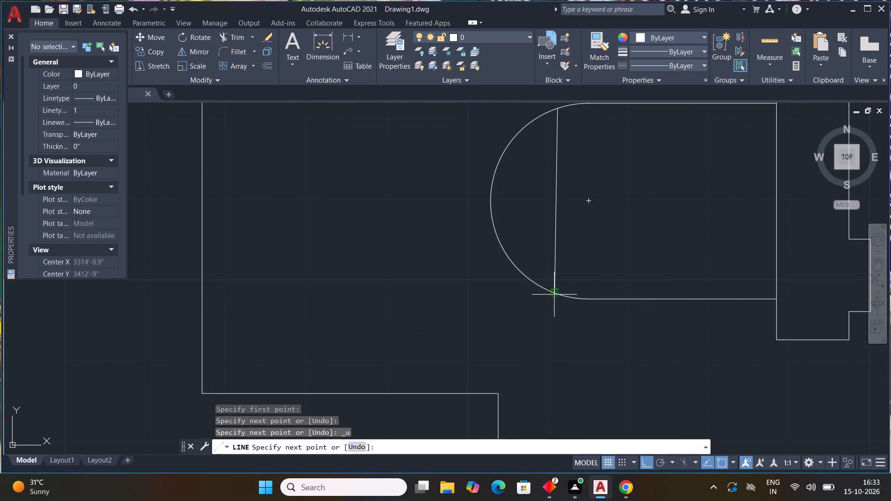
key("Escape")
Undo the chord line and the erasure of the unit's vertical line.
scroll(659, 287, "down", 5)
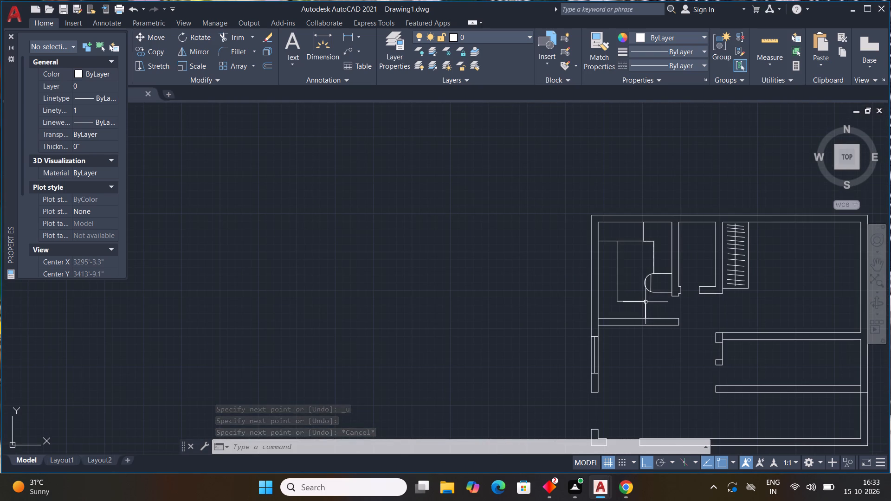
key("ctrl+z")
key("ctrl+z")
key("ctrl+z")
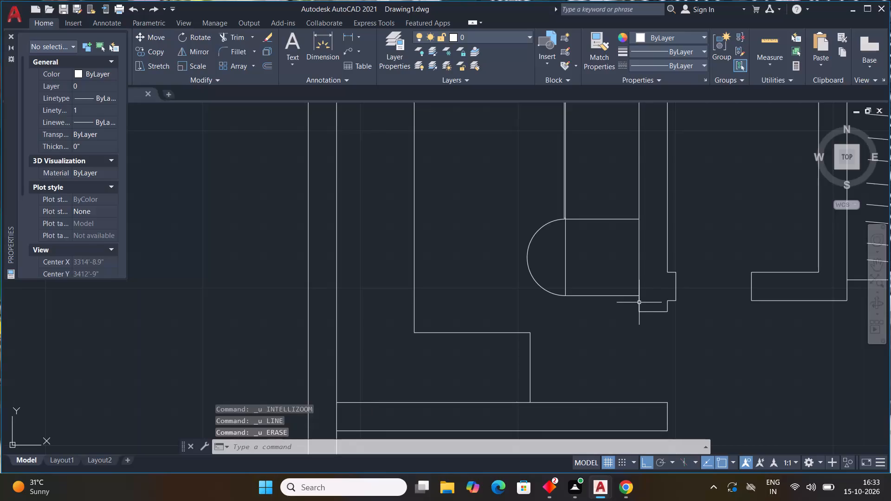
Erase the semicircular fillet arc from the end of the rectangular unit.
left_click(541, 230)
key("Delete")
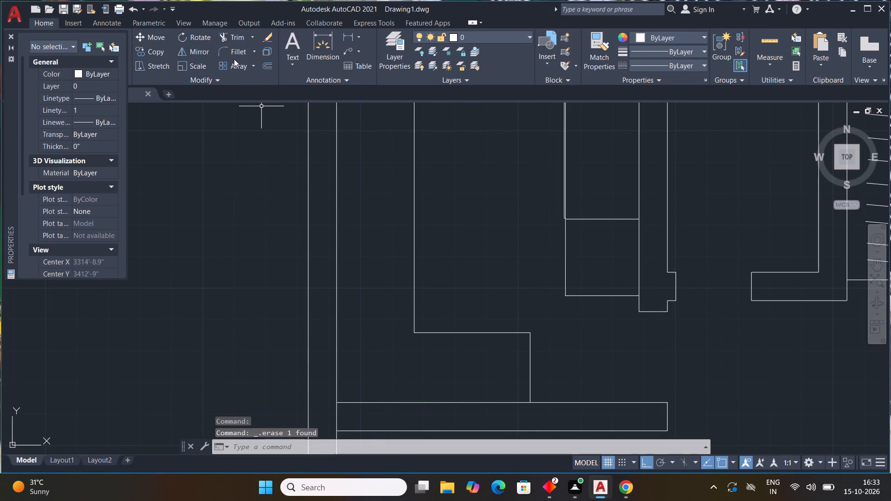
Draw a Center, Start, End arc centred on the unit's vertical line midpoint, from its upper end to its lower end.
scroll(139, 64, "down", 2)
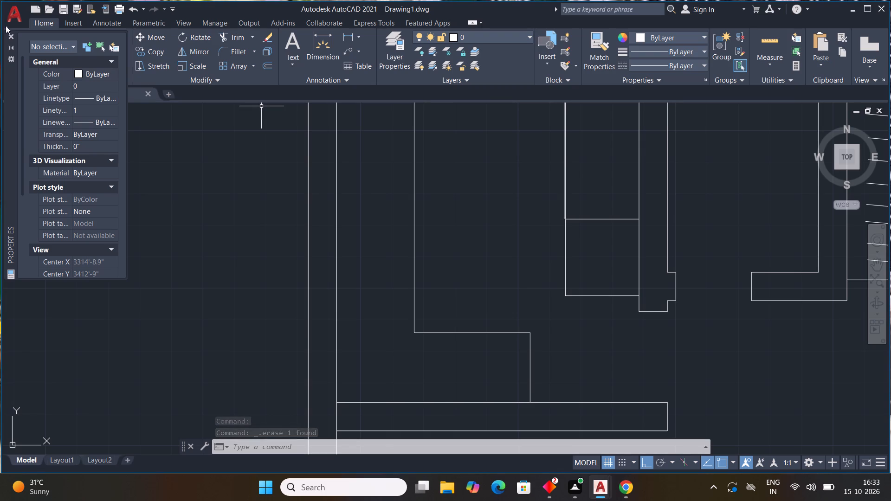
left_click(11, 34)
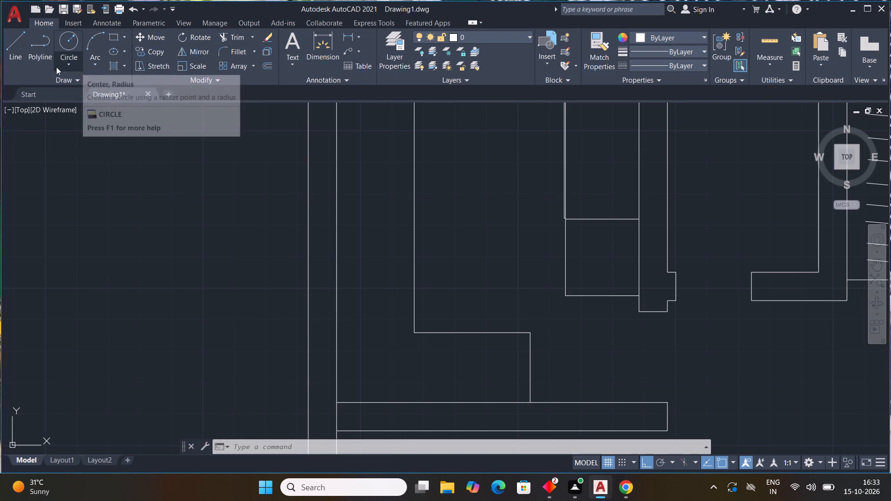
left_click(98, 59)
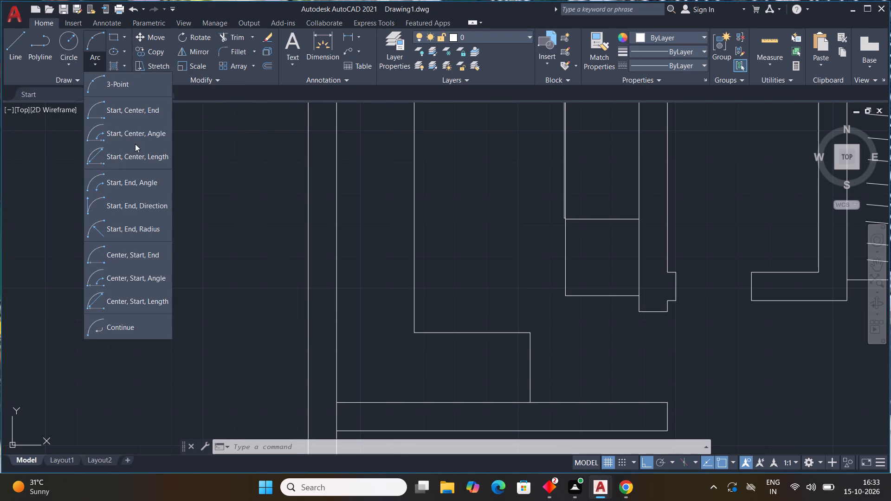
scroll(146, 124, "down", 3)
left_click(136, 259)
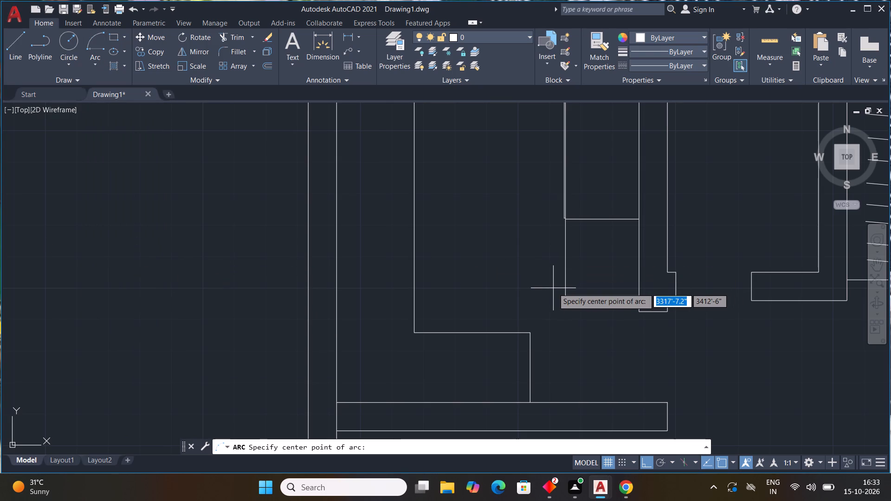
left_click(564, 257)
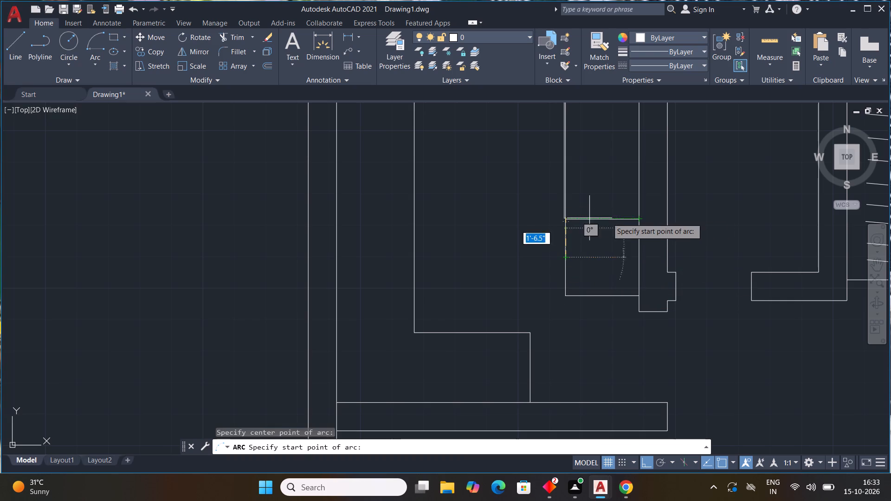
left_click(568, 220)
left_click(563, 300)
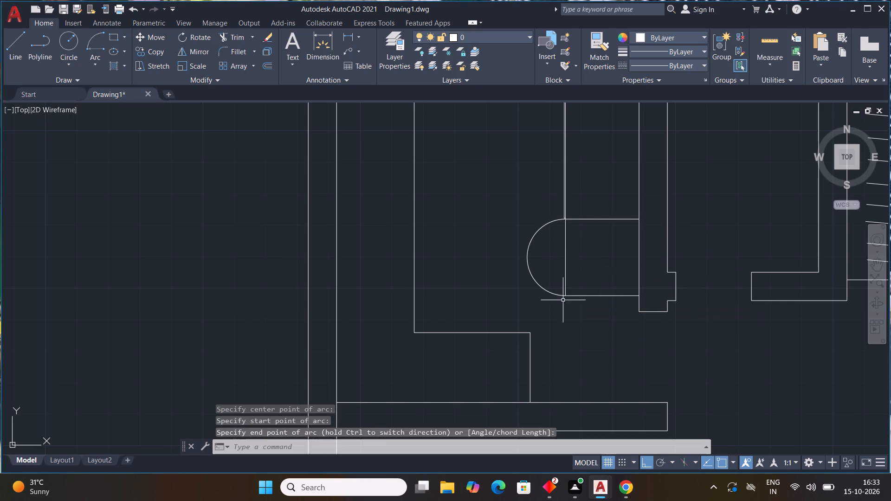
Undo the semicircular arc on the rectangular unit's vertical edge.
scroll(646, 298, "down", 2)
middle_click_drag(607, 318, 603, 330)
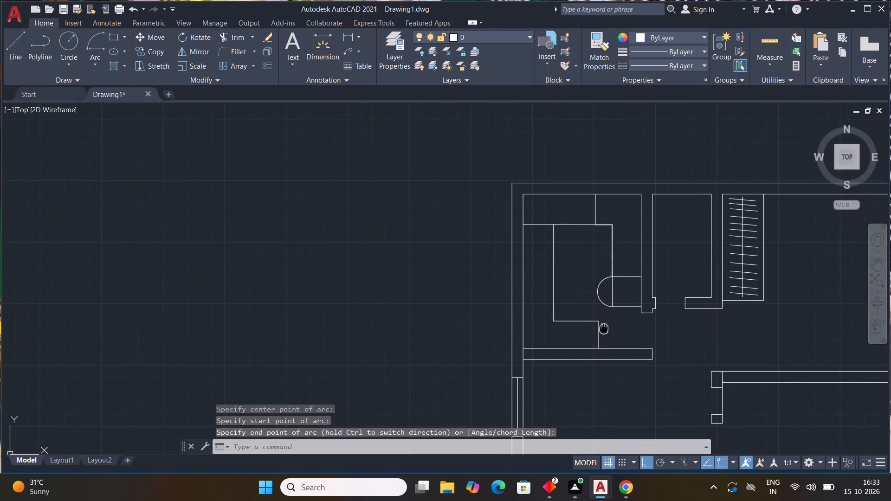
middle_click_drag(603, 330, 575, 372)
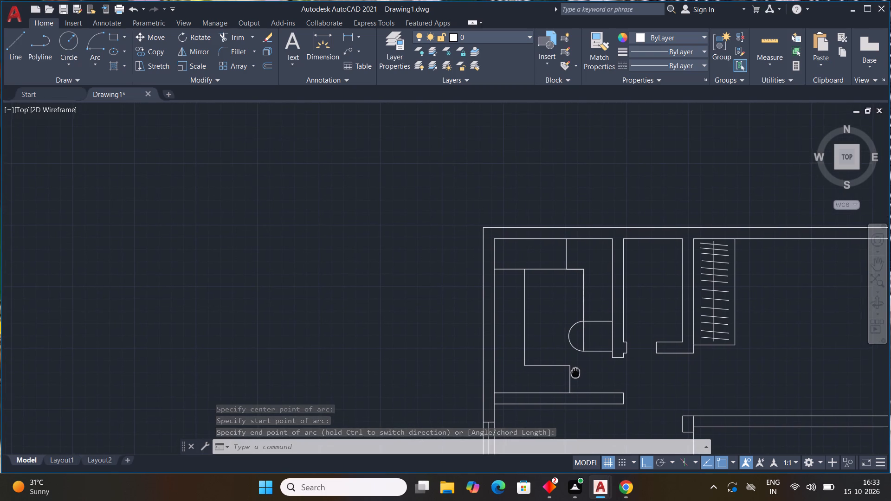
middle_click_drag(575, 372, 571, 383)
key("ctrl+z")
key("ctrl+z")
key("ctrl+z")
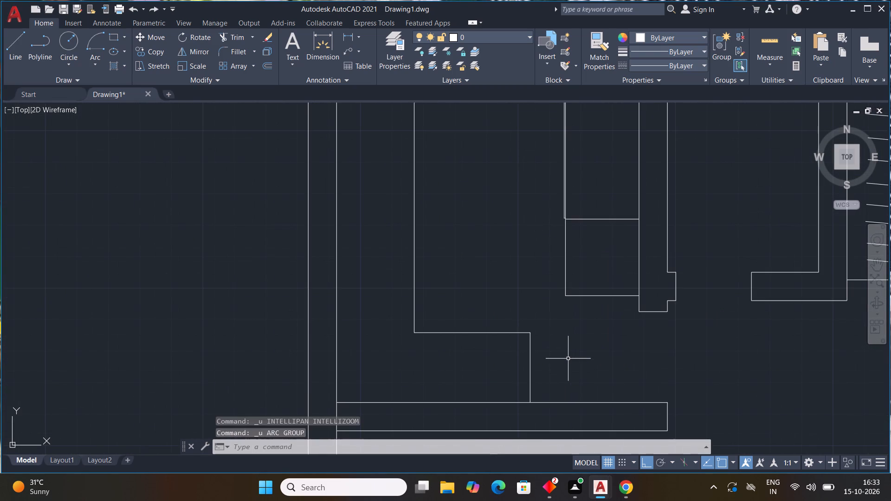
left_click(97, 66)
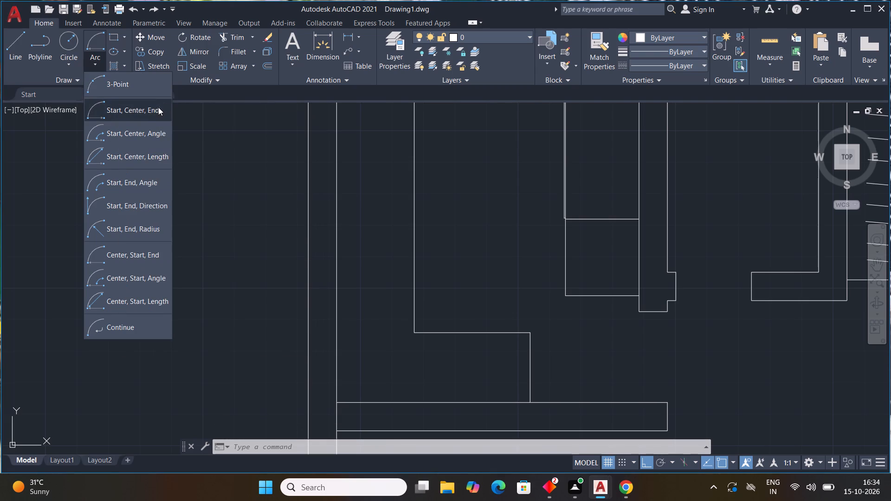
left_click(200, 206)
Draw a narrow strip, about 2'-0.6" long, with lines along the outer vertical edge of the rectangular unit below the counter.
scroll(301, 231, "down", 3)
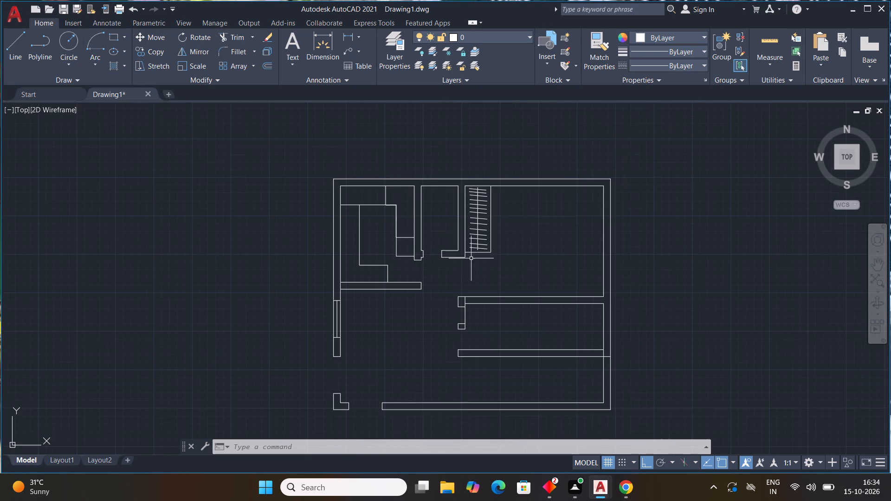
scroll(440, 251, "up", 3)
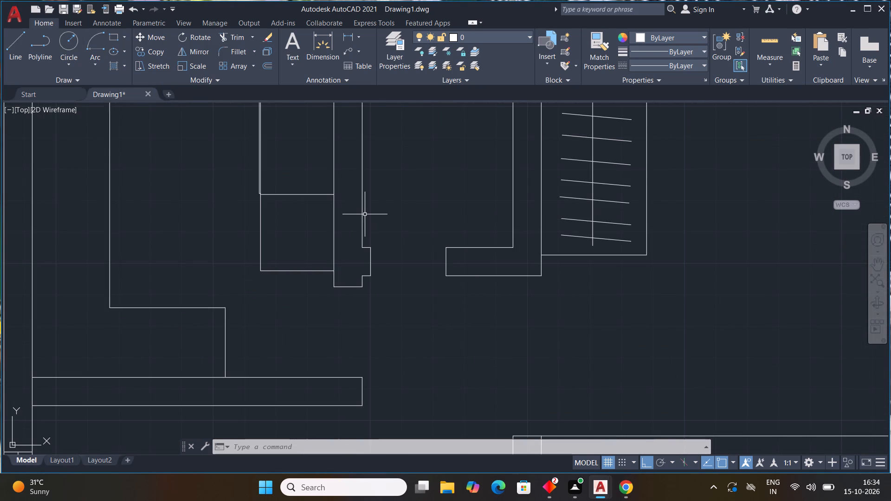
type("L")
key("space")
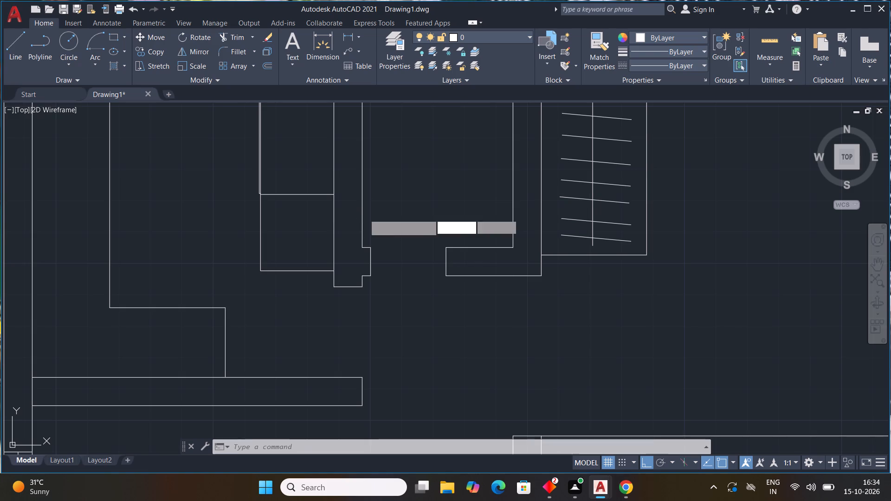
left_click(260, 193)
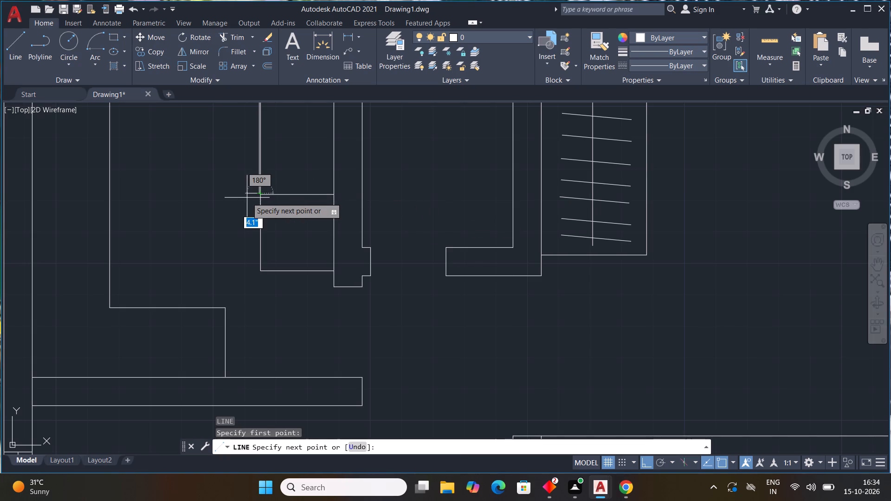
left_click(250, 197)
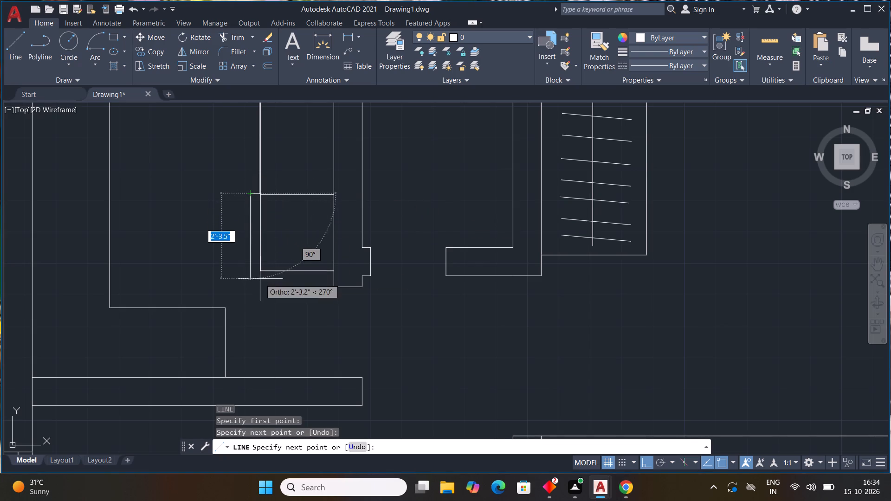
scroll(252, 271, "up", 3)
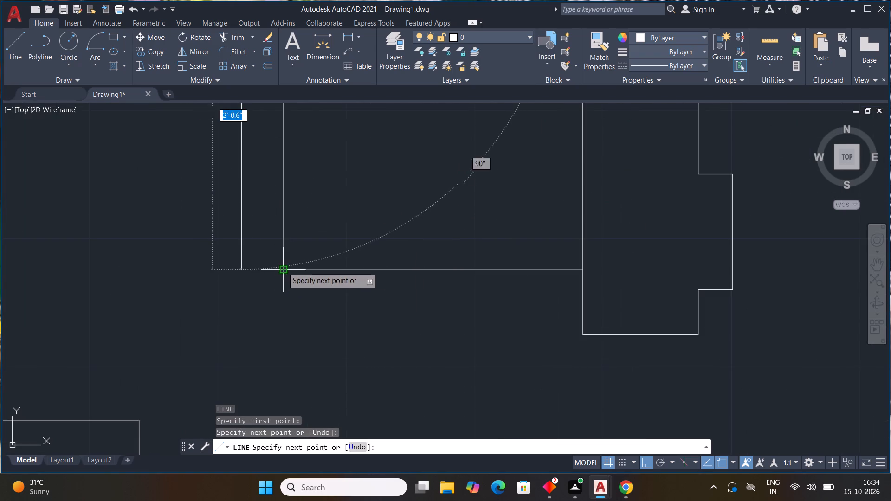
left_click(243, 268)
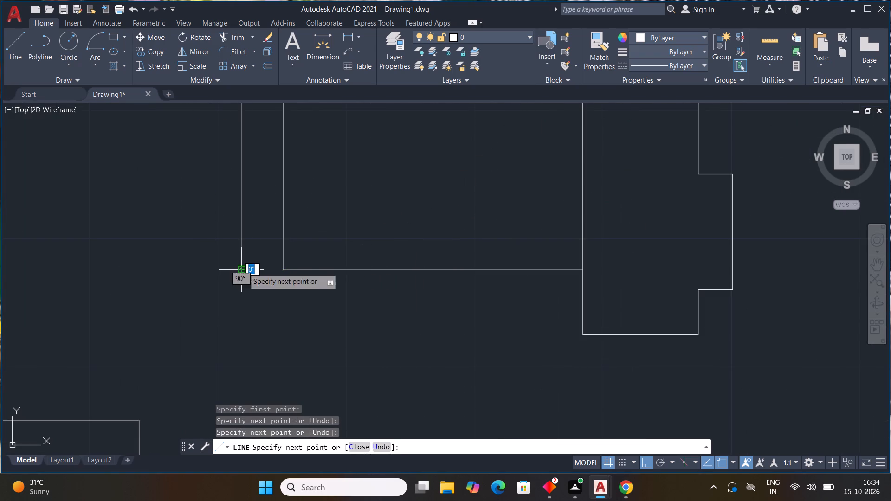
left_click(282, 269)
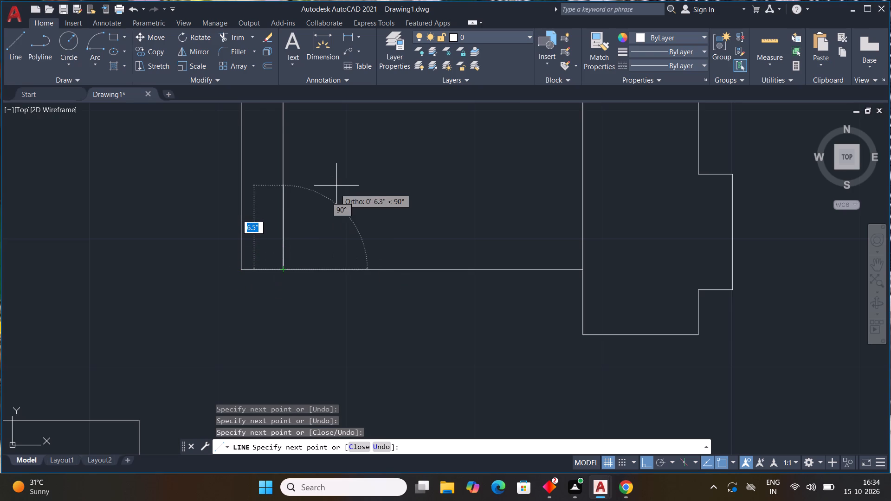
key("Escape")
Draw a slim rectangle inside the new strip, running from near its upper end to the midpoint of its lower edge.
scroll(336, 186, "down", 4)
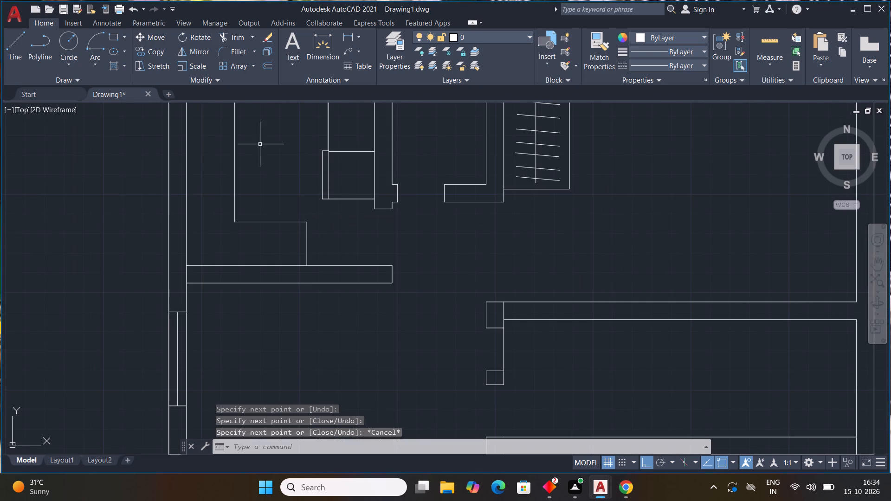
type("REC")
key("space")
scroll(302, 149, "up", 4)
scroll(449, 172, "up", 3)
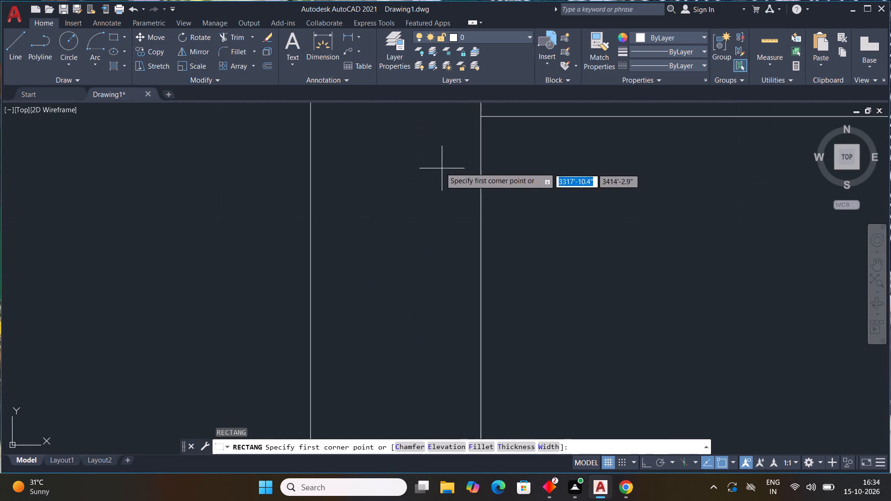
scroll(391, 133, "down", 2)
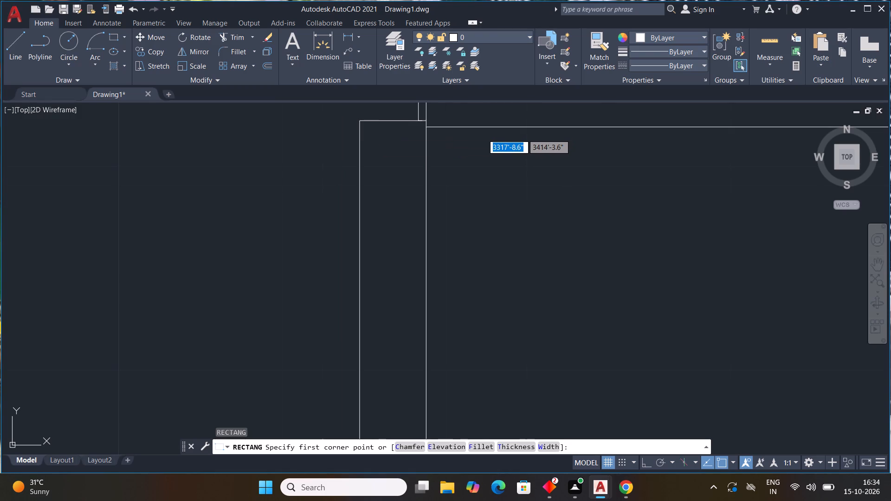
left_click(376, 134)
scroll(410, 236, "down", 4)
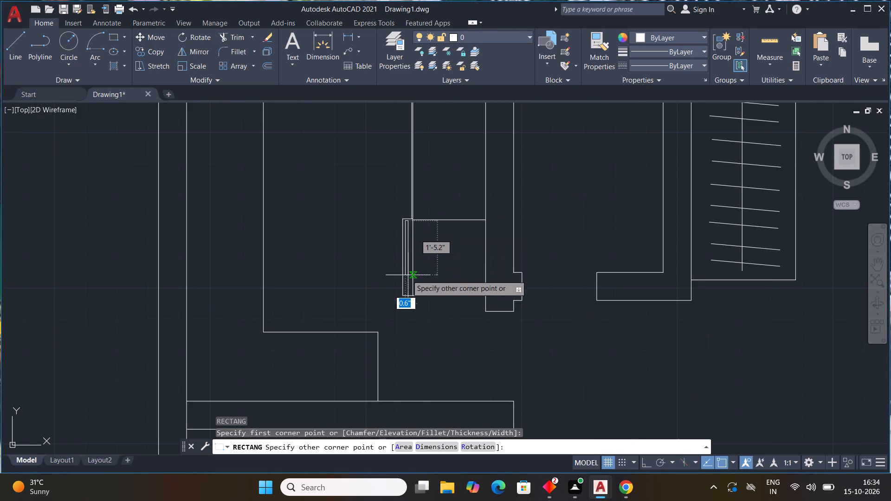
scroll(409, 290, "up", 2)
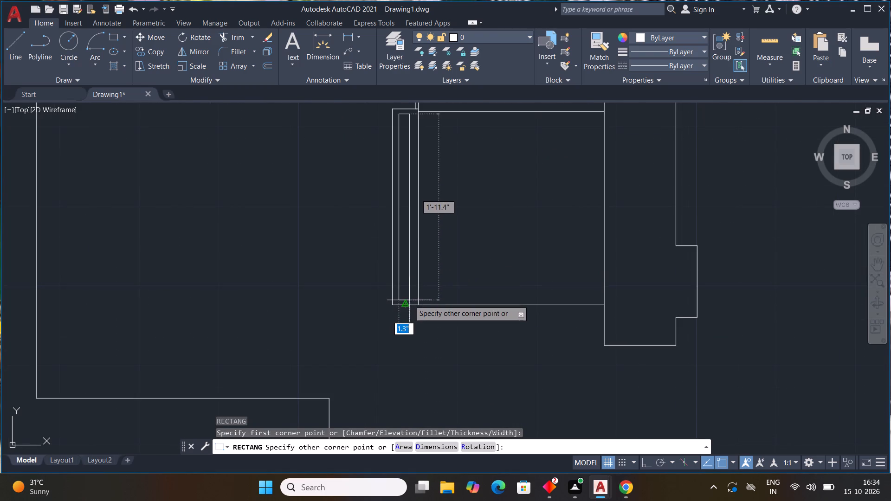
left_click(409, 300)
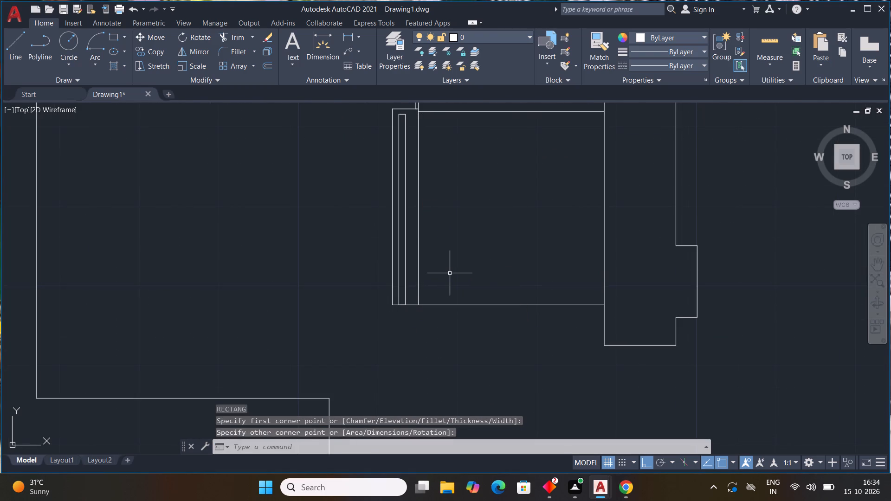
key("grave")
scroll(450, 273, "down", 4)
key("Escape")
key("Escape")
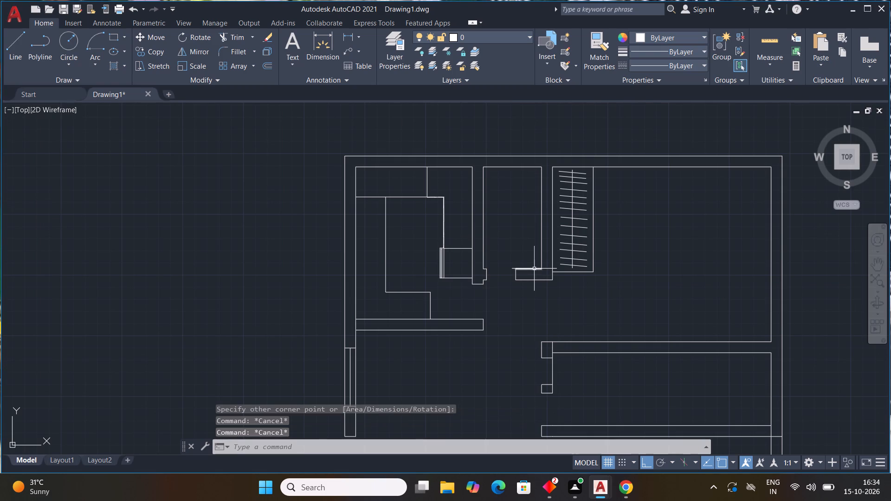
Draw a 1" by 3' door leaf on the upper face of the horizontal partition below the doorway, near its free end.
middle_click_drag(513, 248, 406, 216)
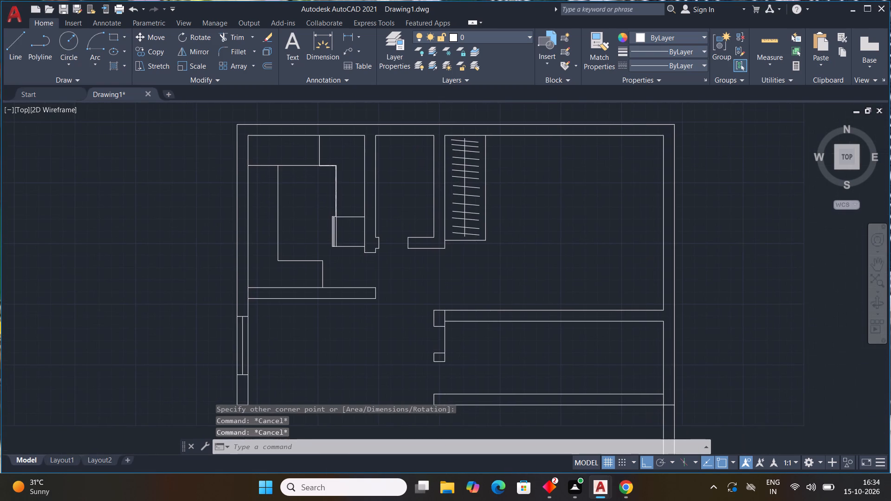
key("l")
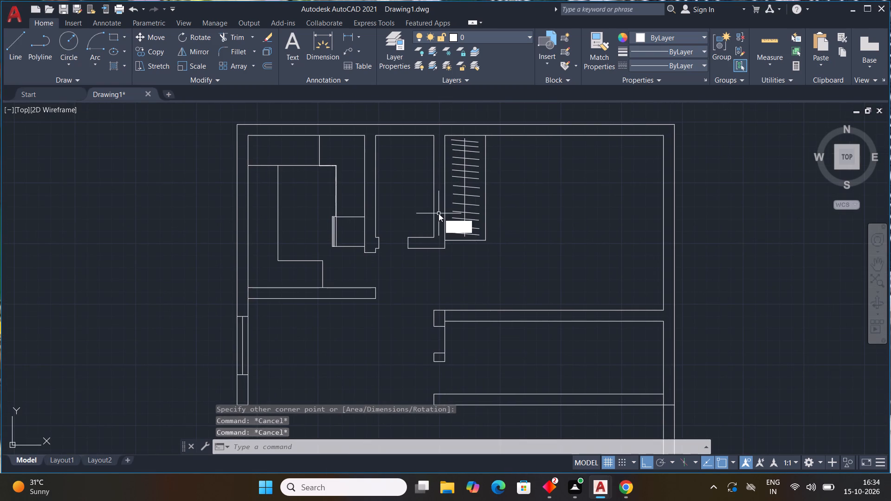
key("space")
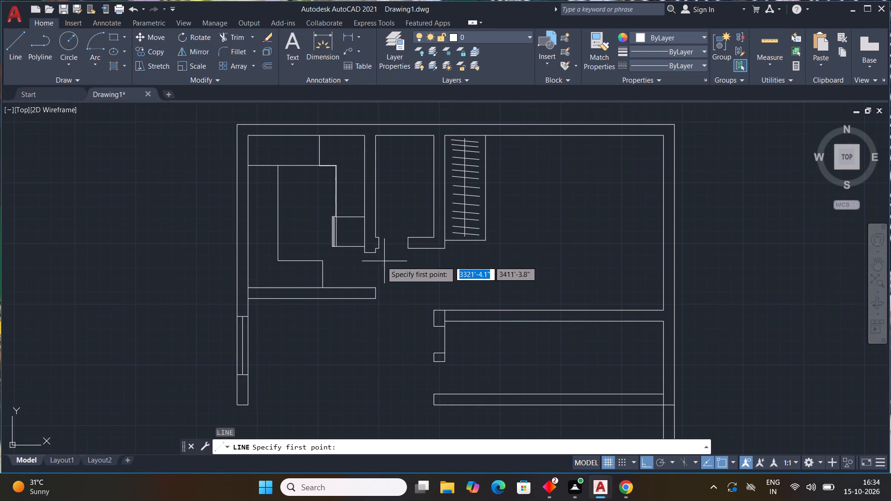
scroll(378, 261, "up", 3)
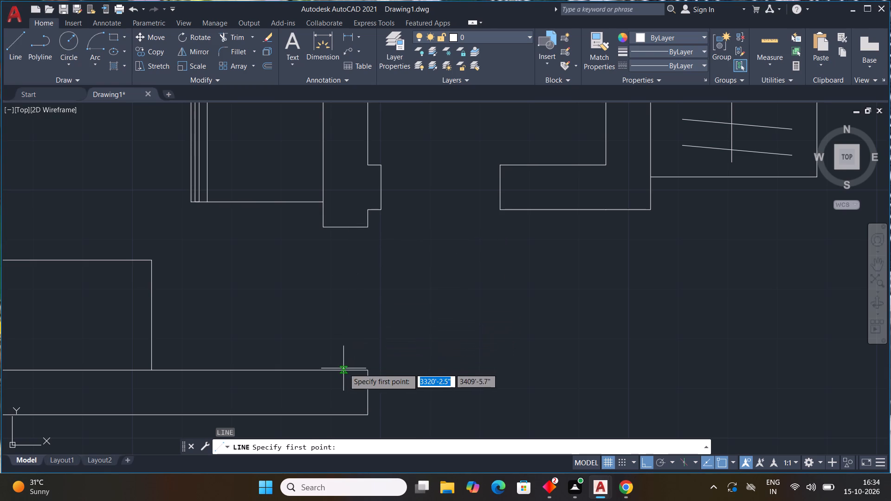
left_click_drag(344, 369, 343, 359)
key("1")
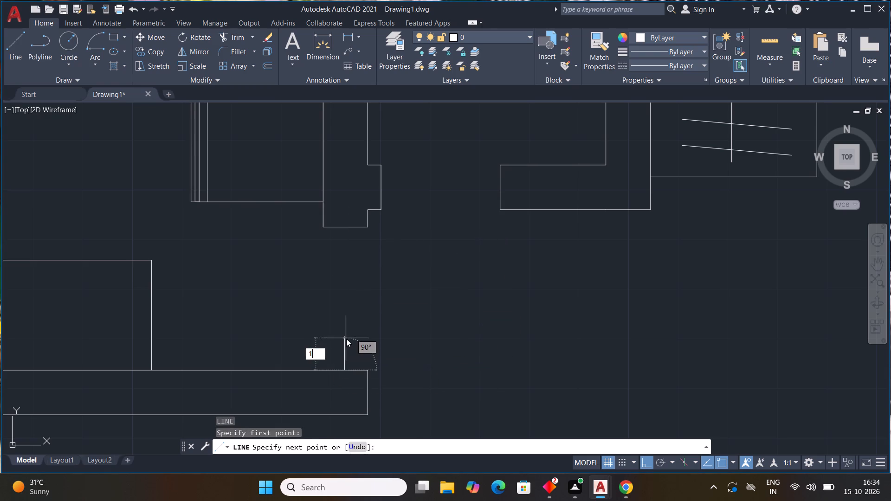
key("shift+quotedbl")
key("Return")
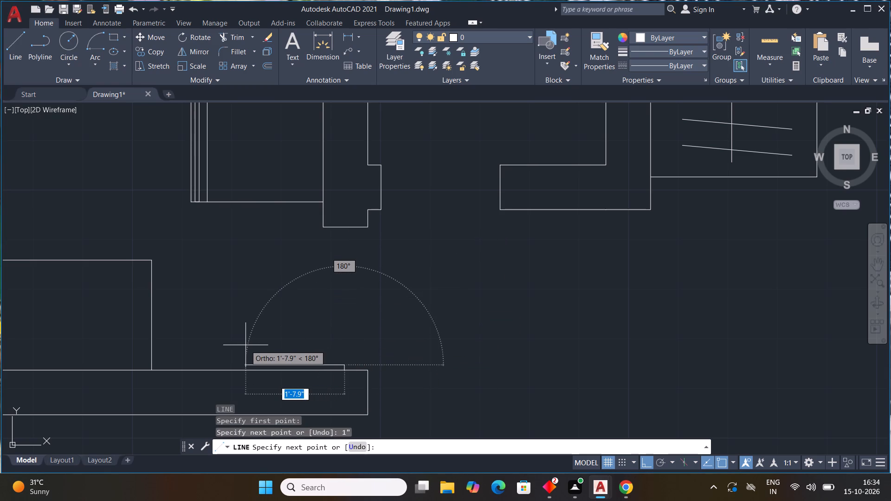
type("3'")
key("Return")
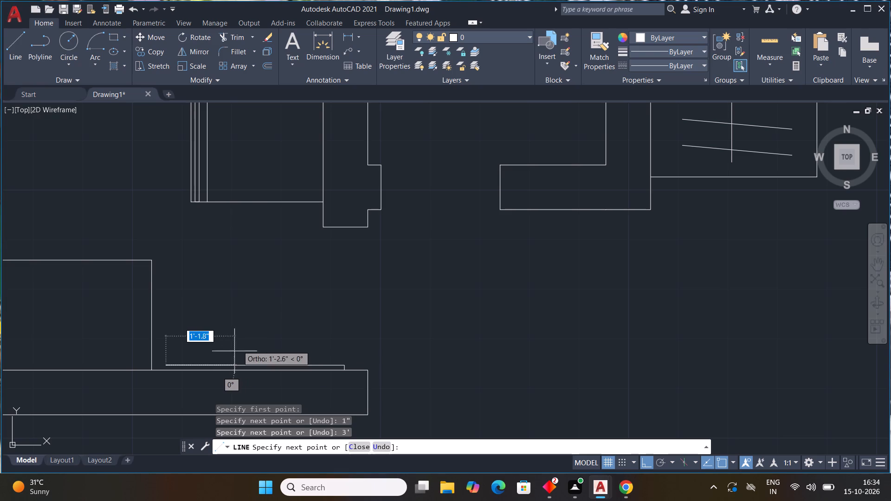
scroll(162, 375, "up", 2)
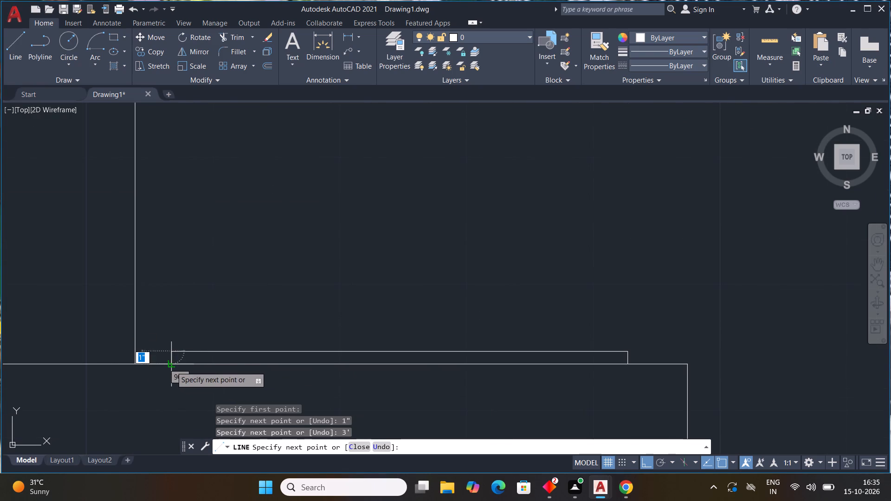
left_click(171, 366)
key("Escape")
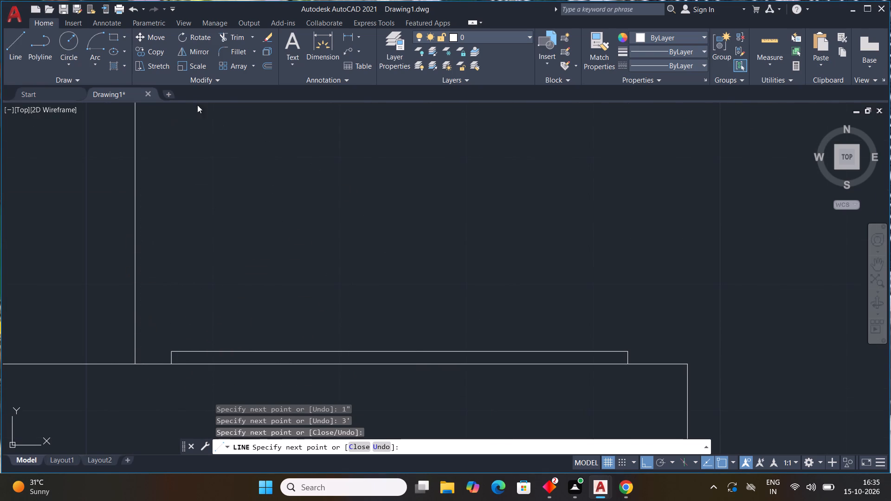
Draw a 3-Point arc as the door swing, from the leaf's counter-side end to the midpoint of the wall end above.
left_click(96, 60)
left_click(112, 83)
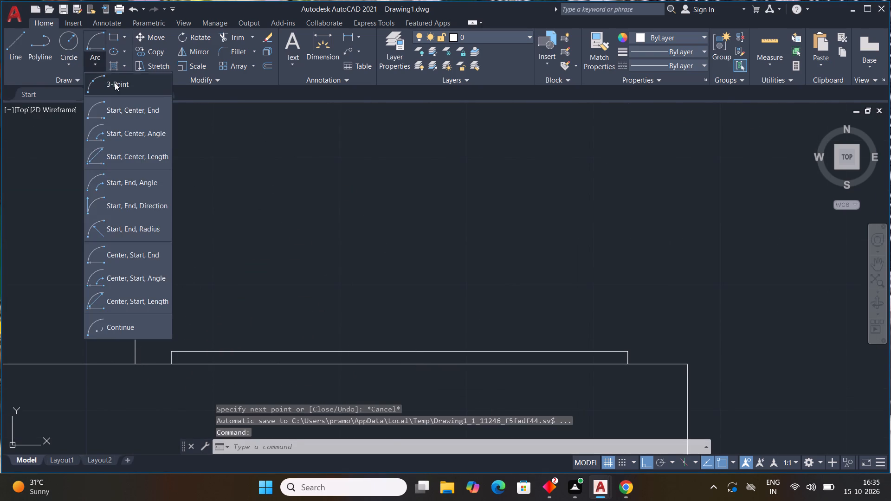
scroll(304, 262, "down", 4)
scroll(286, 294, "up", 3)
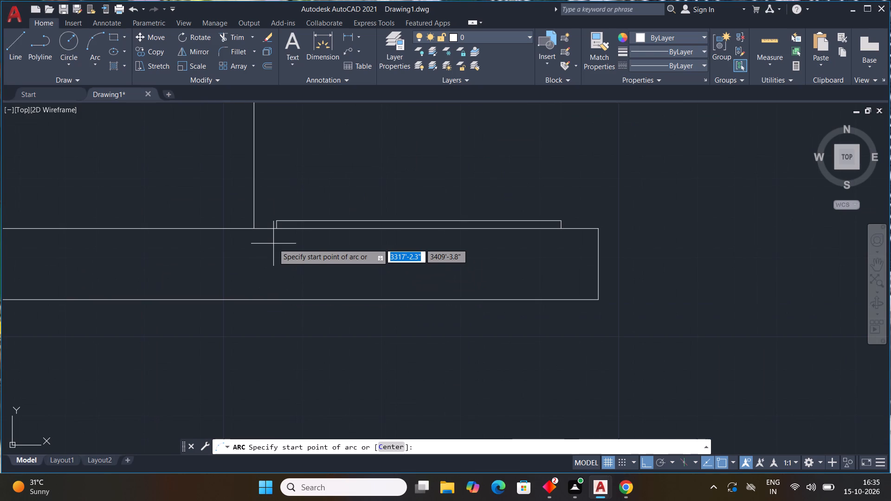
left_click(276, 233)
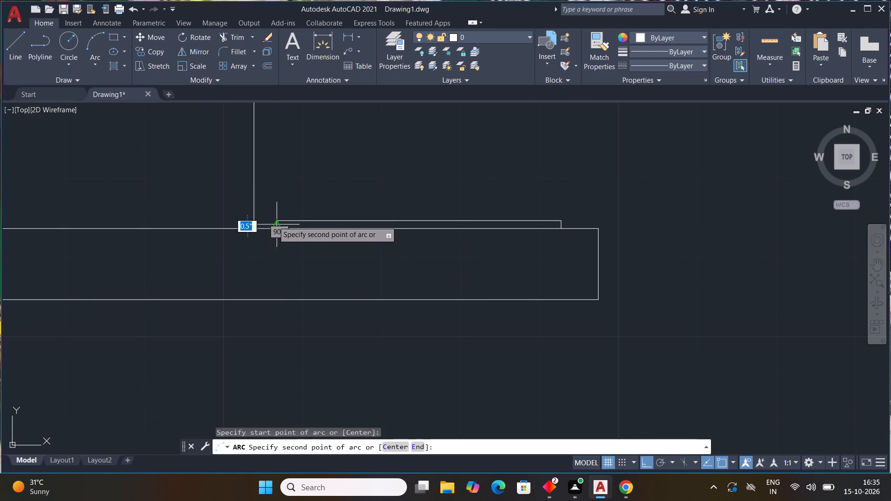
left_click(273, 219)
middle_click_drag(420, 171, 338, 301)
scroll(379, 257, "down", 2)
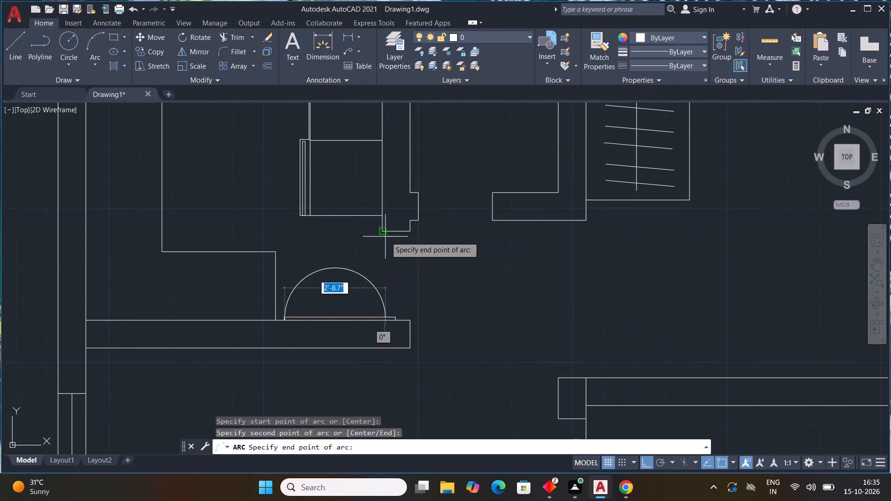
left_click(395, 230)
scroll(441, 244, "down", 5)
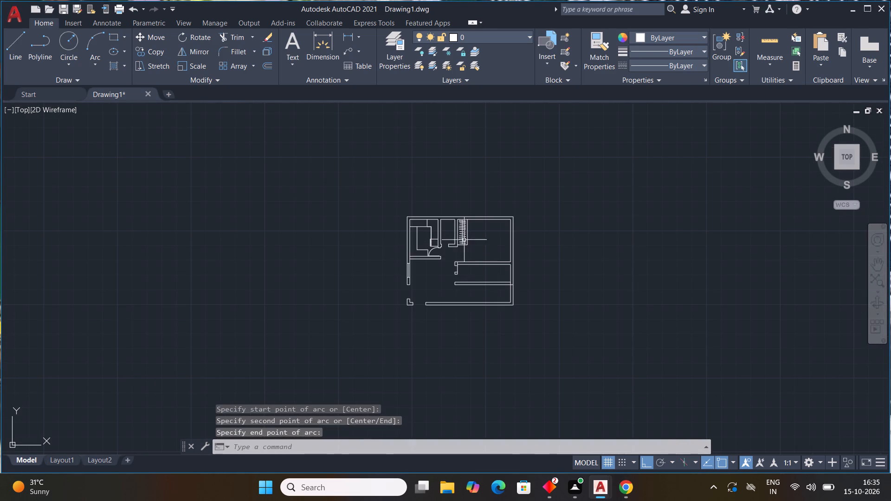
Draw a 1" by 2' door leaf from the midpoint of the wall end at the small middle room's doorway, running up into the room.
scroll(493, 256, "up", 3)
key("l")
key("space")
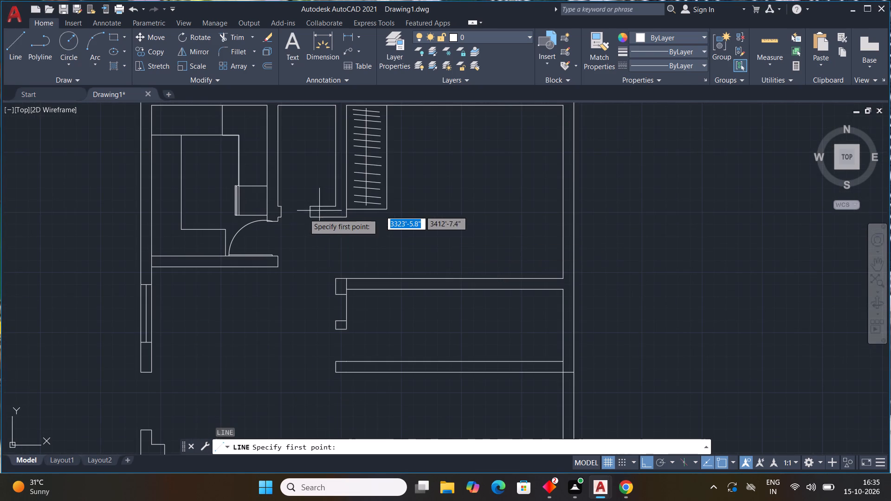
scroll(301, 215, "up", 2)
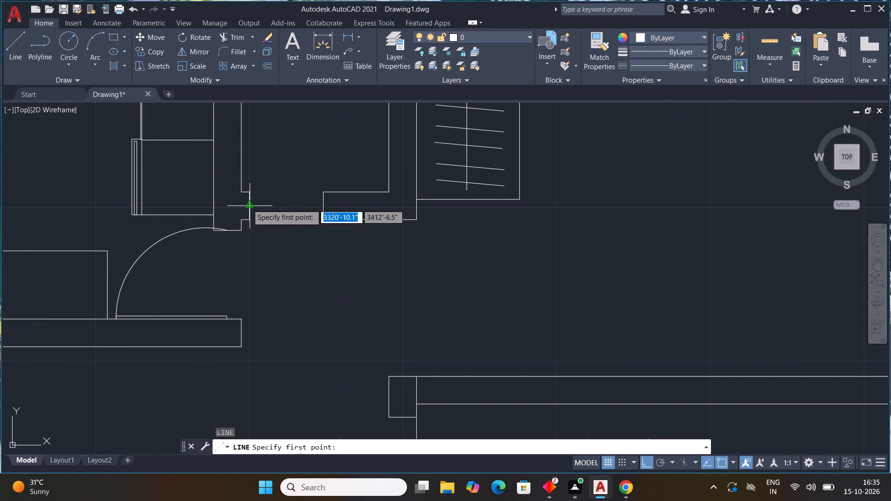
left_click(247, 204)
key("1")
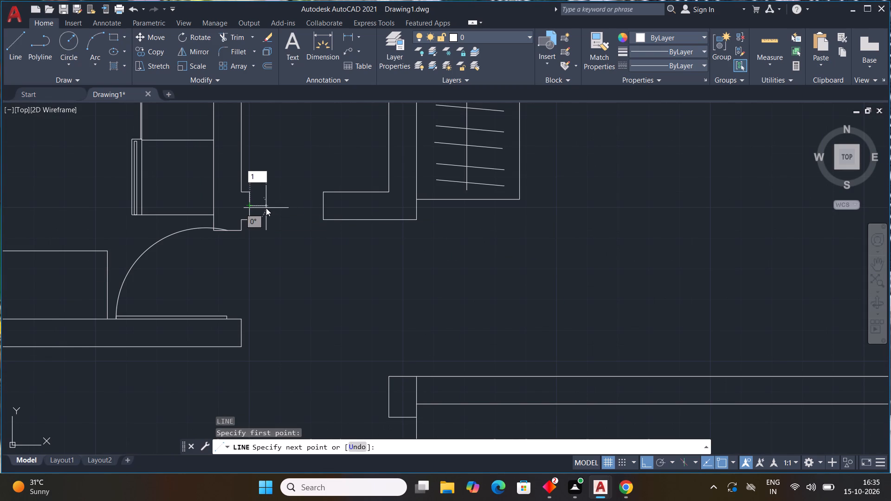
key("shift+quotedbl")
key("Return")
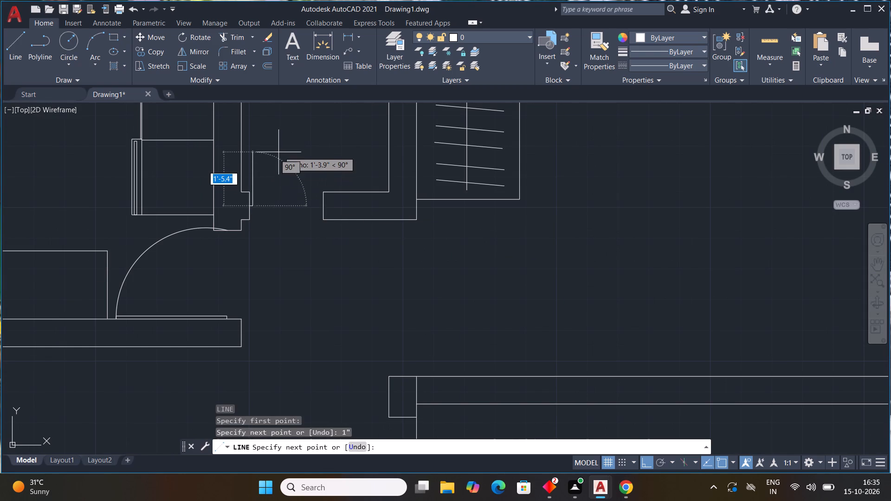
middle_click_drag(280, 152, 373, 247)
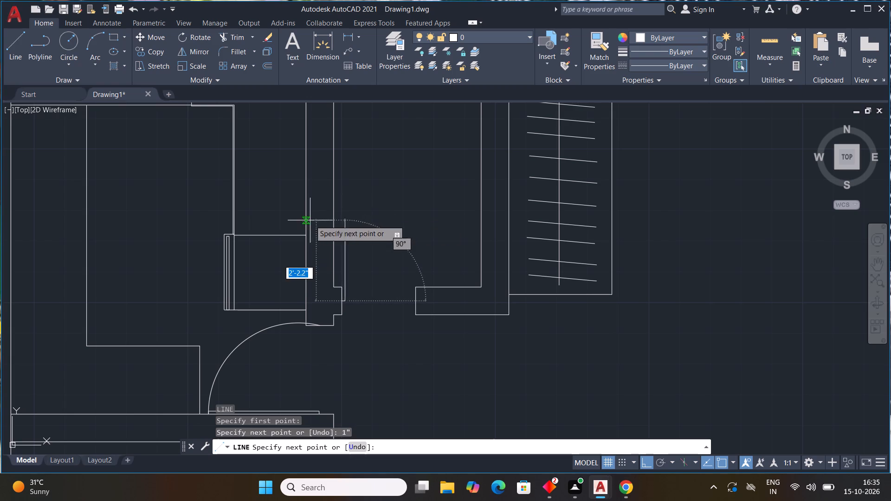
key("2")
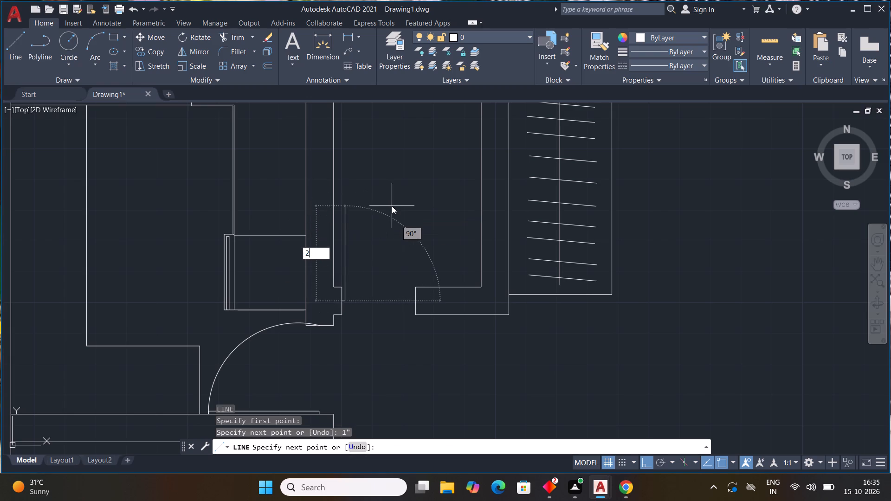
key("apostrophe")
key("Return")
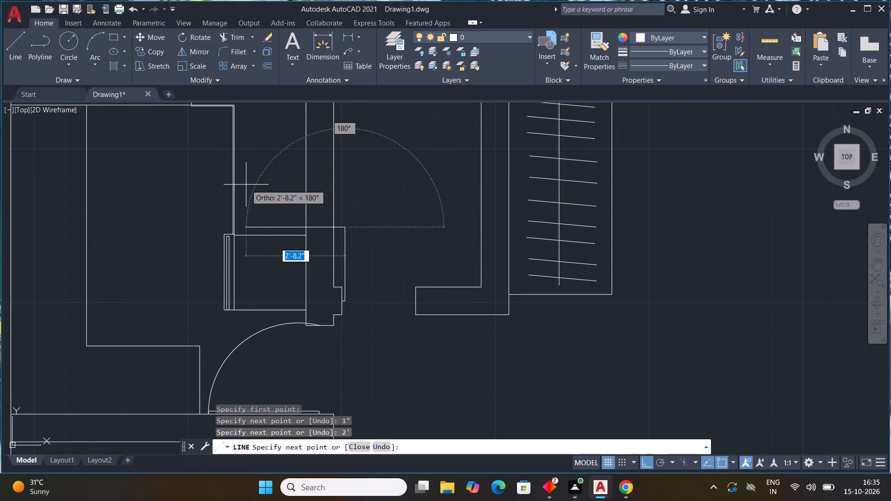
key("1")
key("shift+quotedbl")
key("Return")
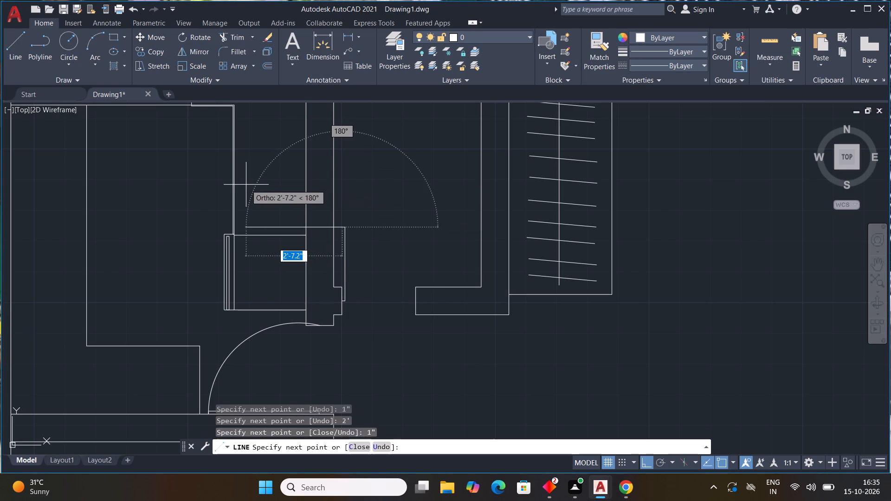
scroll(344, 305, "up", 2)
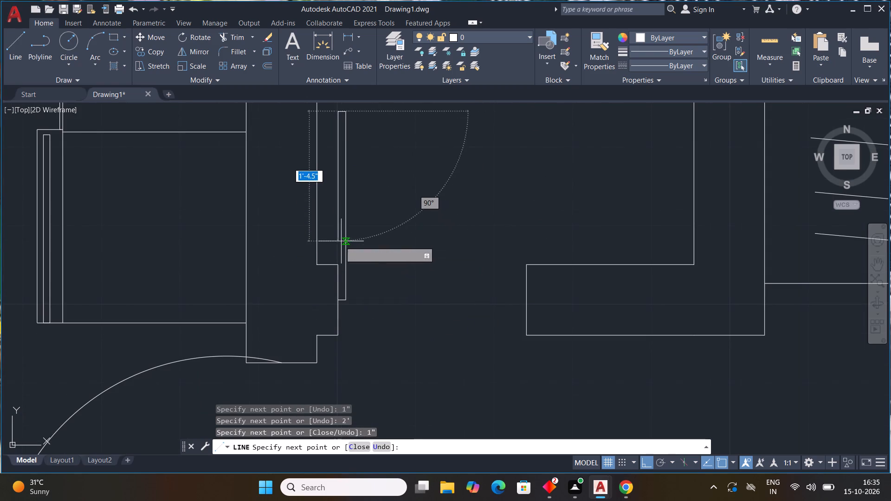
left_click(338, 264)
key("Escape")
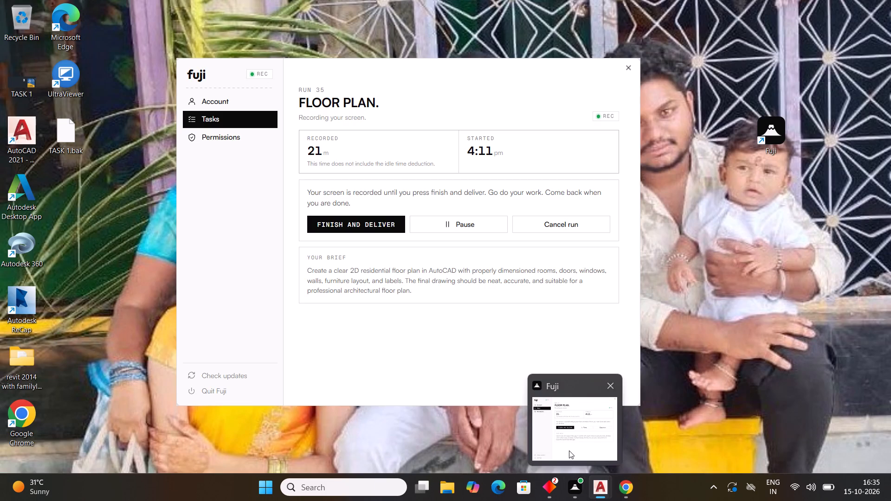
left_click(787, 442)
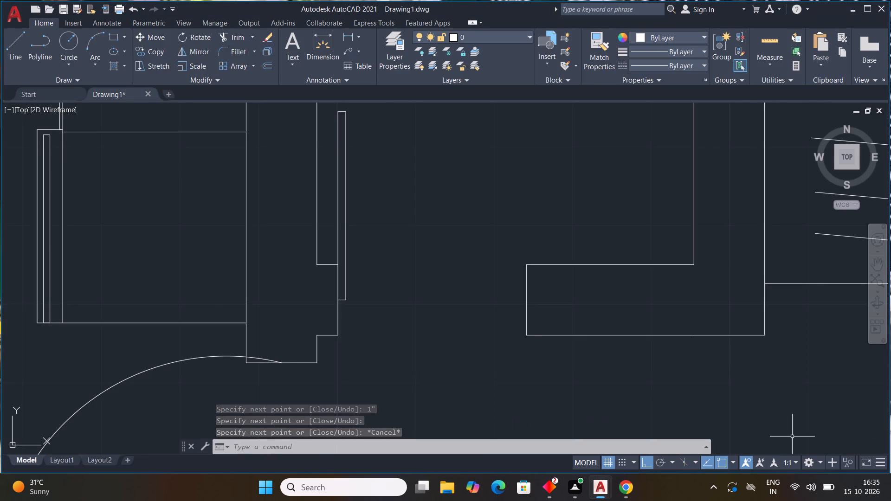
Draw a 3-Point arc as the door swing, from the new leaf's upper end to the midpoint of the opposite wall end.
scroll(798, 434, "down", 3)
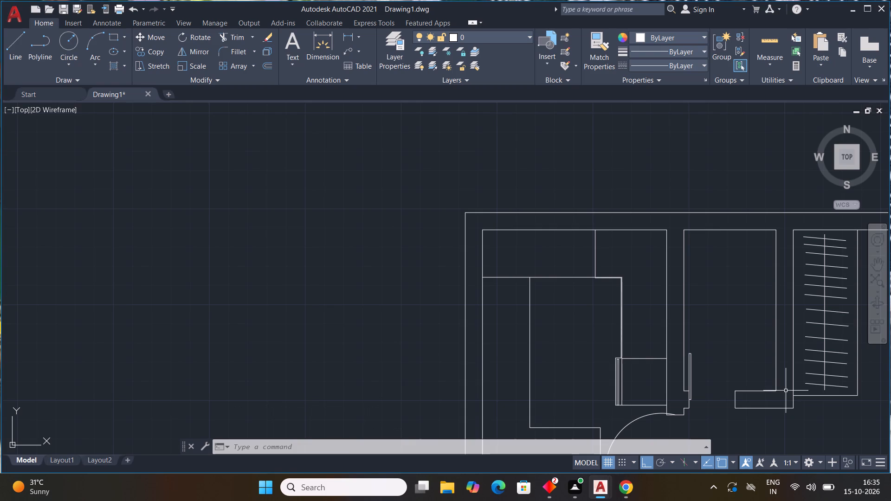
left_click(97, 66)
left_click(104, 77)
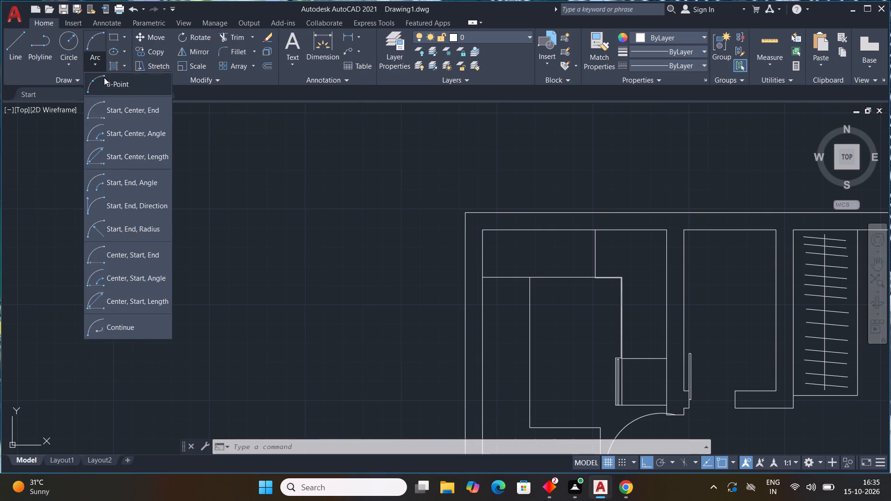
middle_click_drag(713, 329, 363, 244)
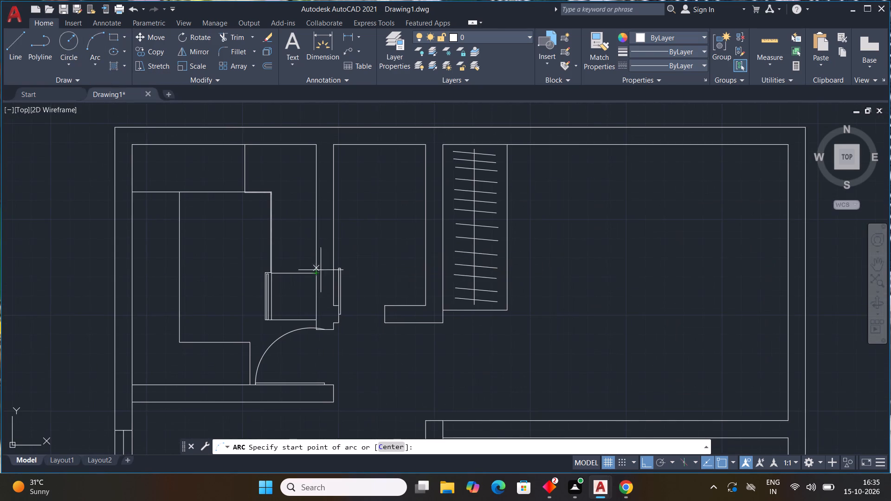
scroll(329, 266, "up", 4)
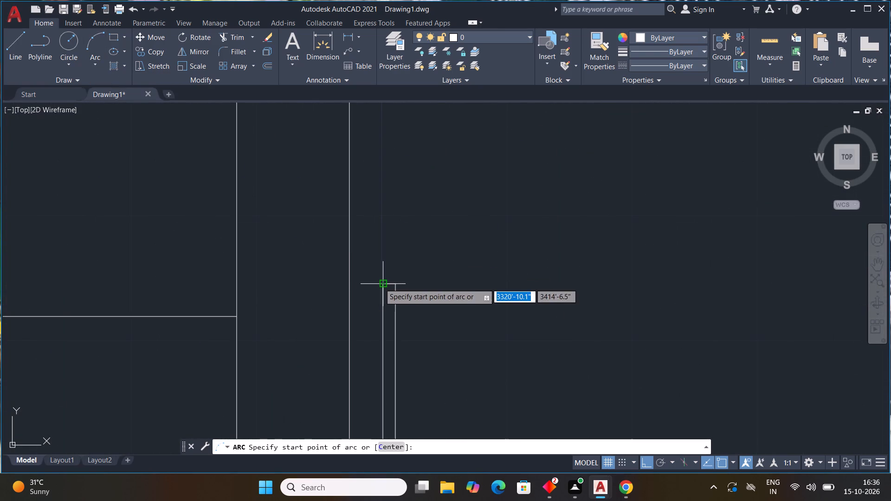
left_click(380, 283)
left_click(394, 283)
scroll(463, 319, "down", 2)
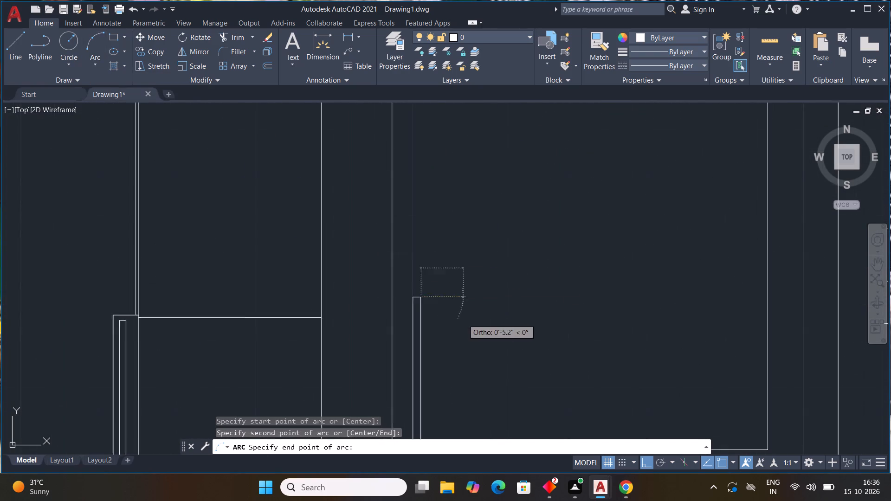
scroll(463, 320, "down", 2)
scroll(503, 349, "down", 1)
middle_click_drag(502, 349, 484, 314)
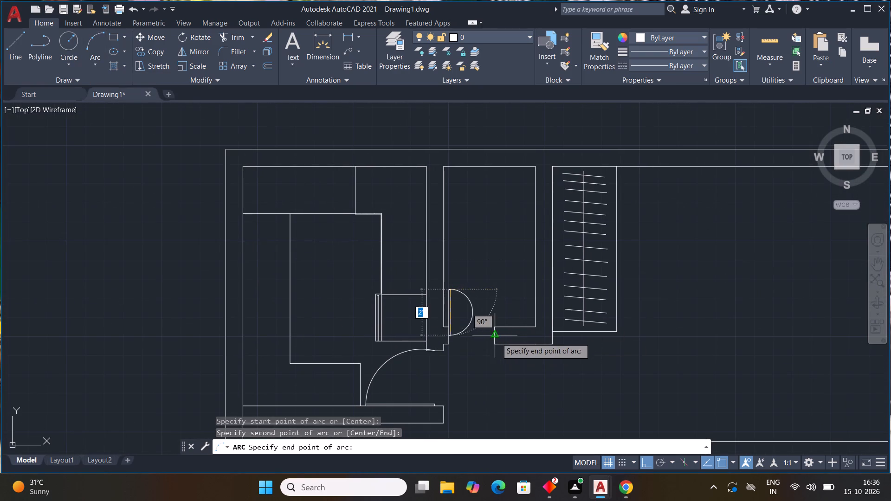
left_click(497, 338)
scroll(561, 324, "down", 3)
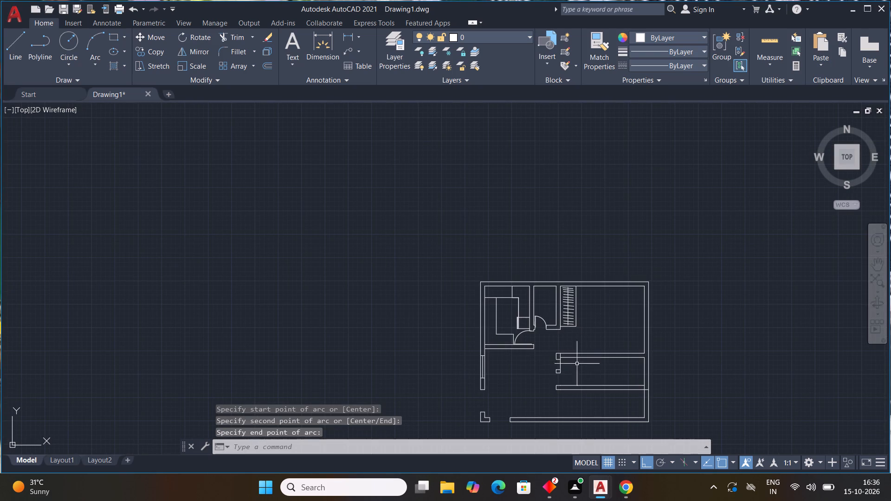
Trim the short vertical line crossing the end of the horizontal partition below the hatched wardrobe, opening the wall corner.
scroll(566, 360, "up", 5)
scroll(565, 358, "down", 2)
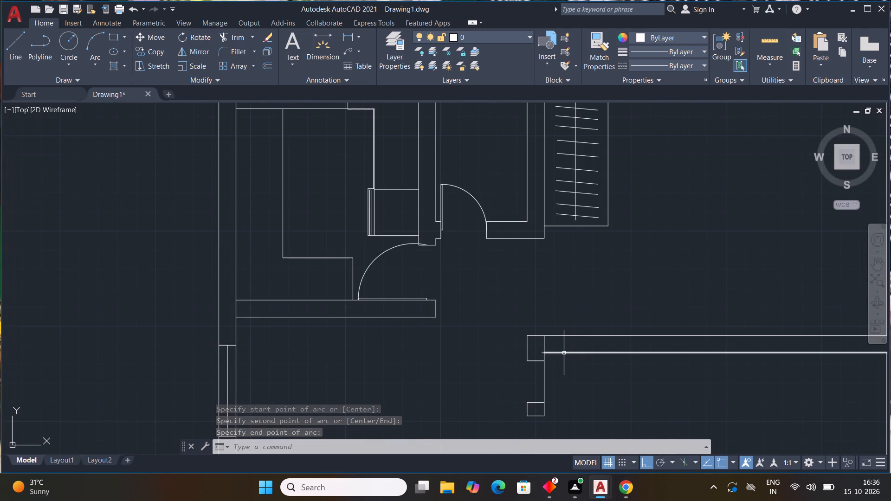
type("TR")
key("space")
left_click_drag(542, 344, 556, 341)
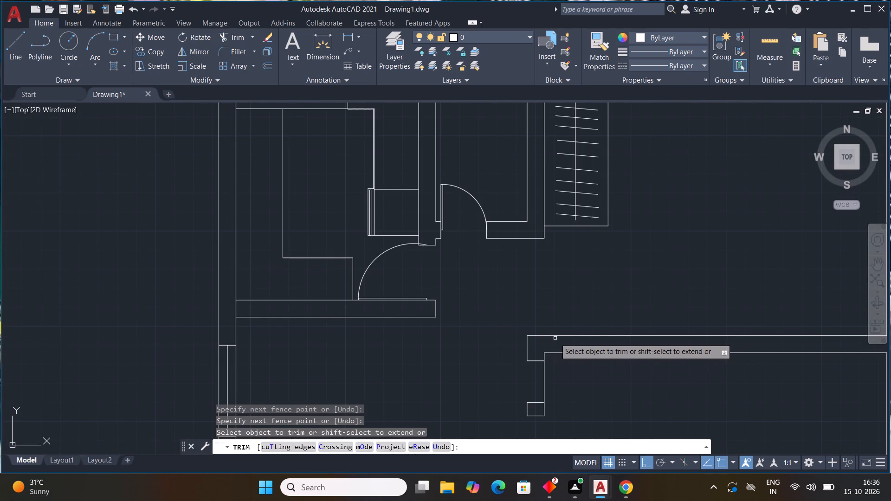
scroll(553, 342, "down", 1)
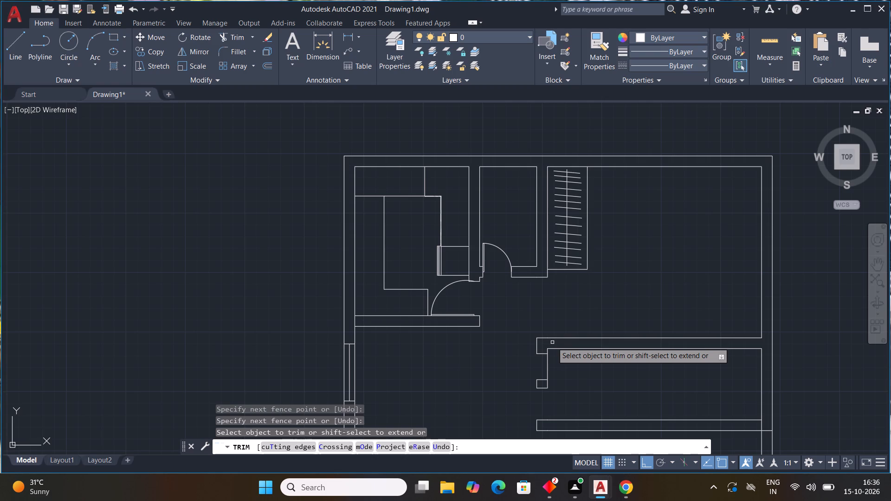
scroll(556, 340, "down", 1)
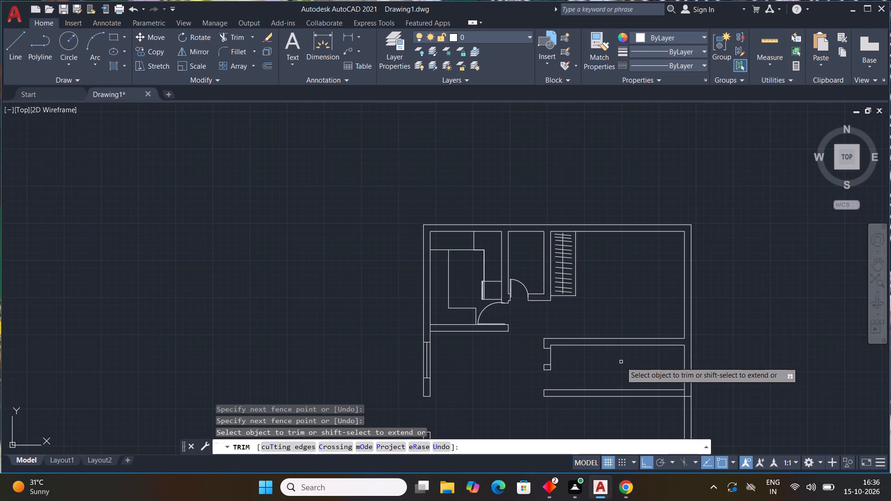
key("Escape")
key("Escape")
key("Escape")
Draw a 1" by 4' door leaf from the midpoint of the lower-left corner wall's upper end, running right into the room.
middle_click_drag(493, 355, 525, 266)
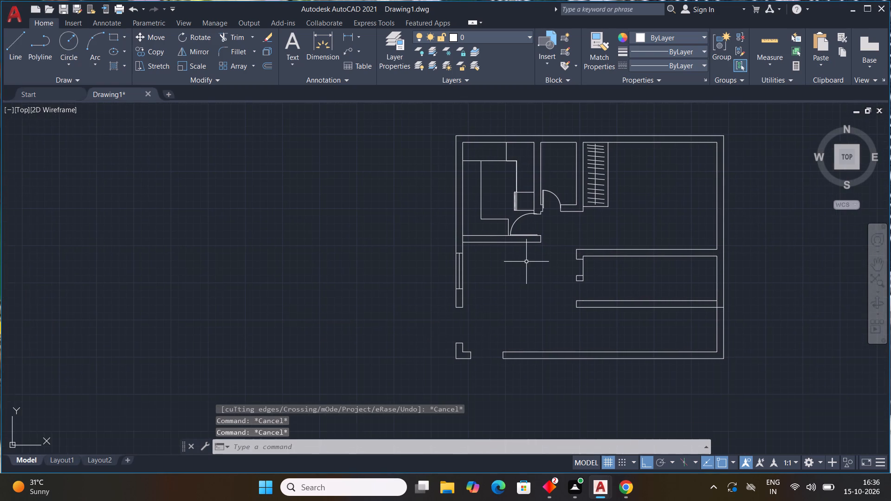
type("L")
key("space")
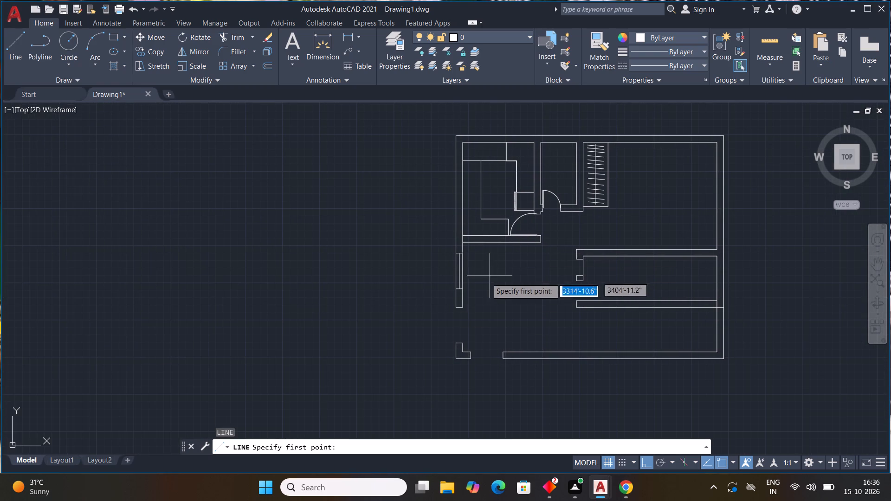
scroll(460, 340, "up", 2)
left_click(460, 346)
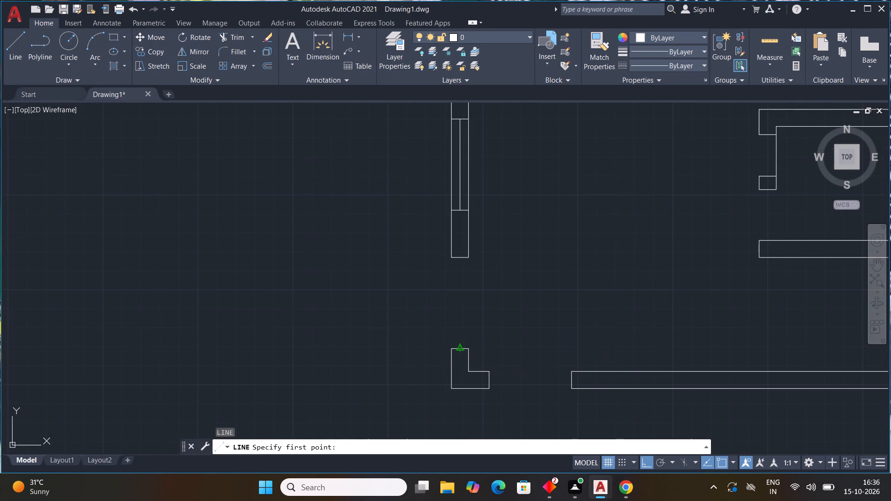
key("1")
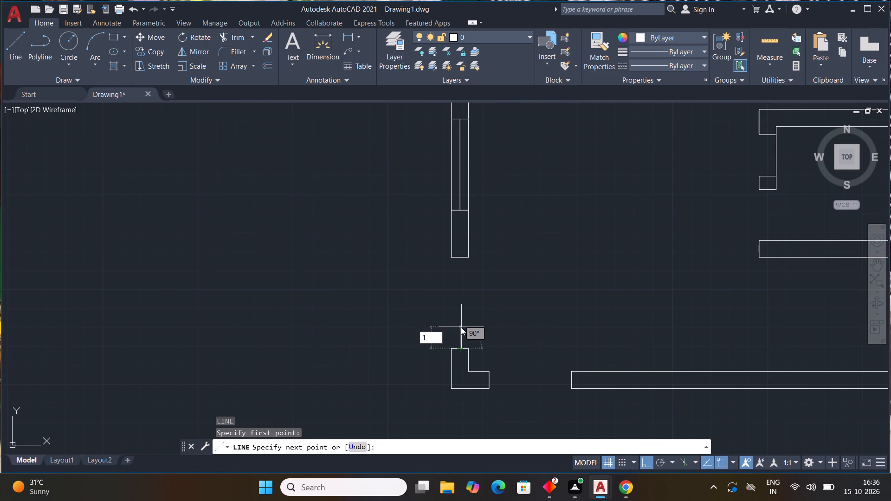
key("shift+quotedbl")
key("Return")
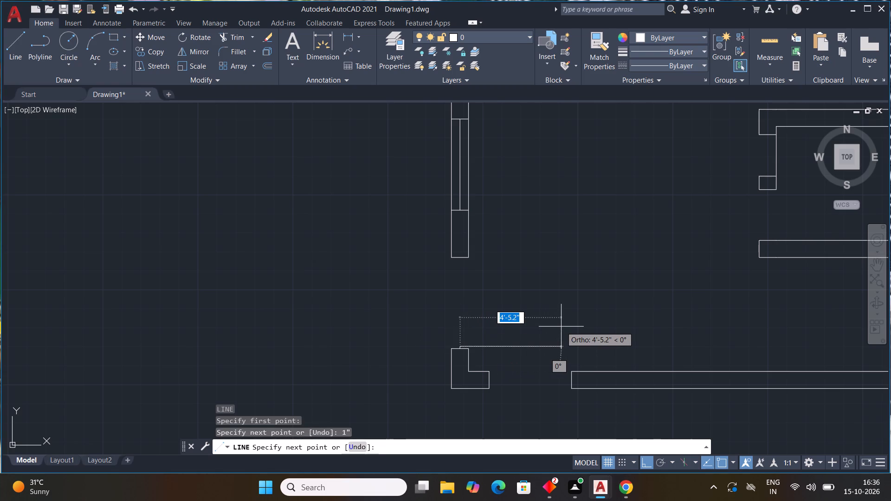
key("3")
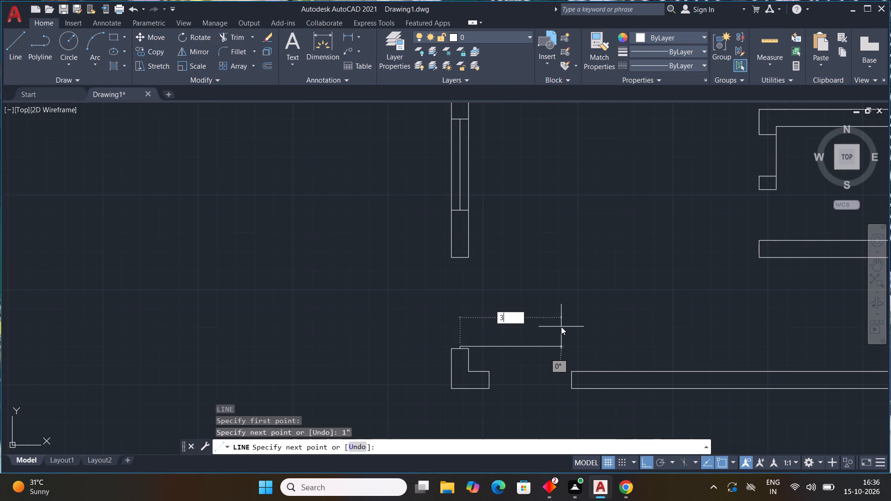
key("BackSpace")
type("4'")
key("Return")
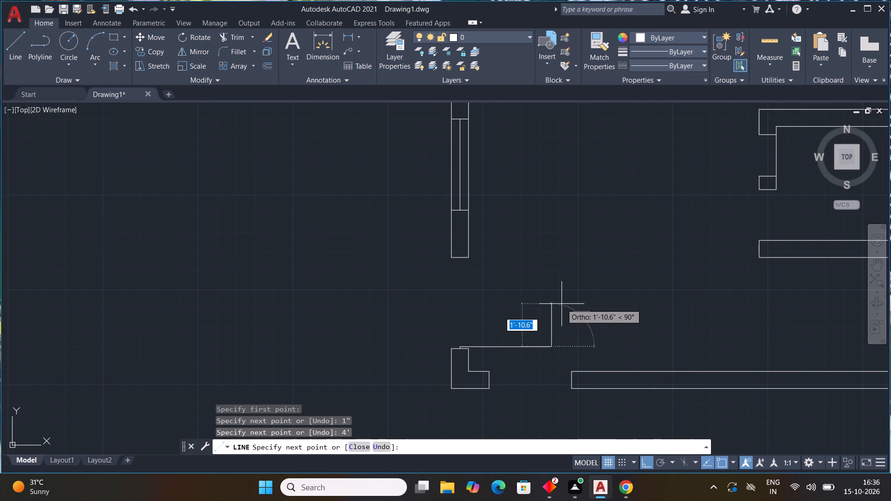
key("grave")
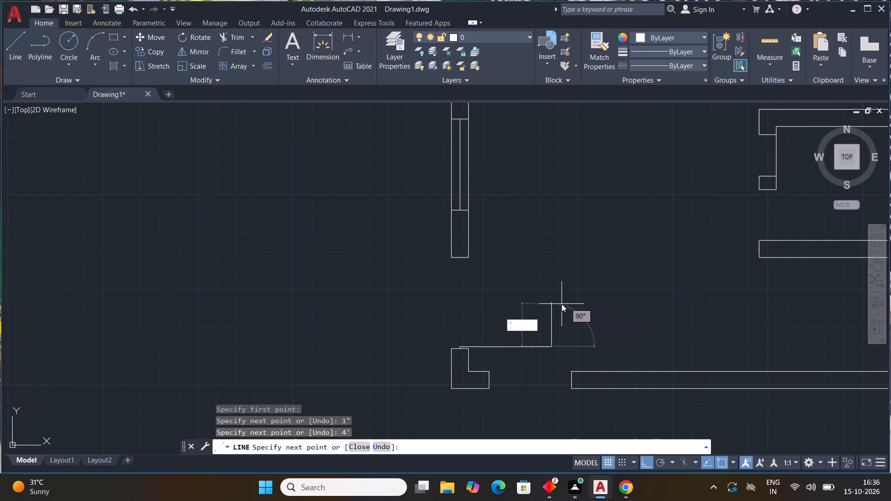
key("BackSpace")
type("1\"")
key("Return")
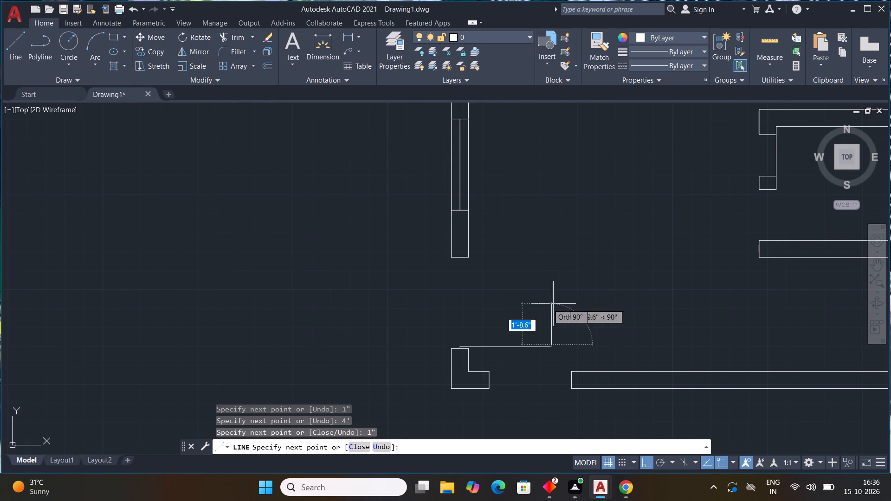
scroll(478, 326, "up", 3)
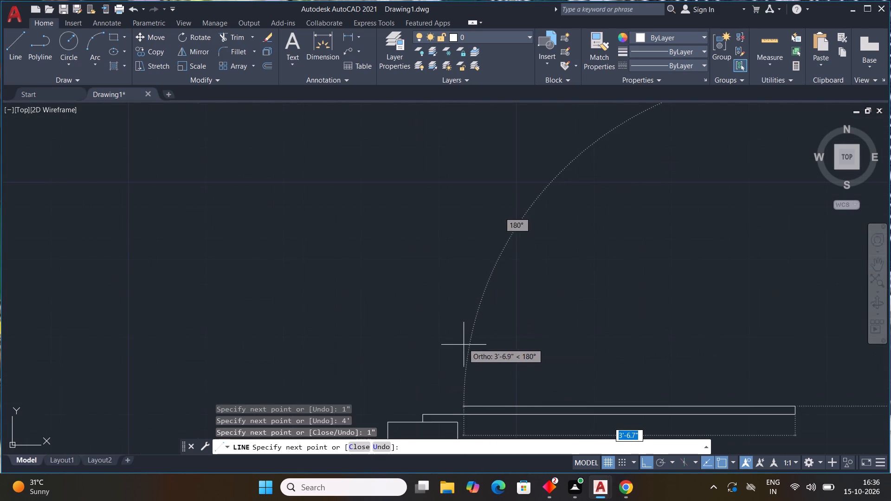
scroll(443, 353, "up", 1)
scroll(445, 353, "down", 2)
middle_click_drag(445, 353, 368, 310)
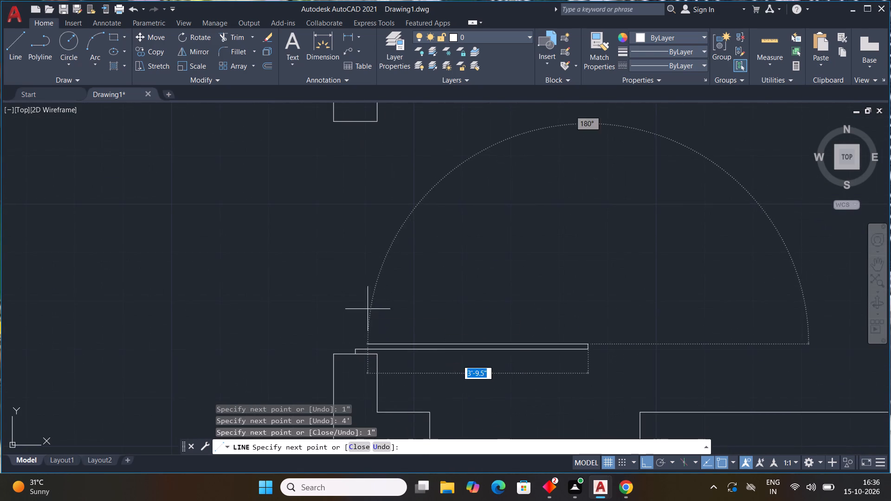
scroll(346, 328, "up", 3)
middle_click_drag(374, 347, 398, 274)
scroll(374, 347, "down", 1)
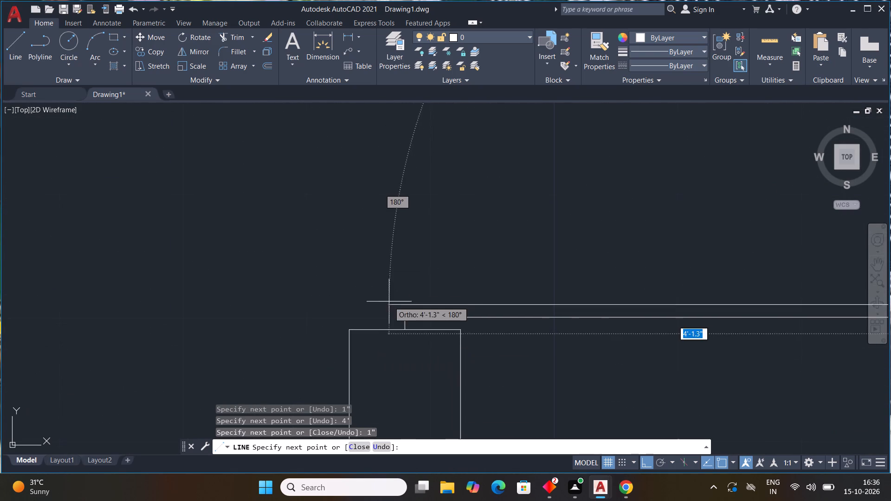
left_click(404, 306)
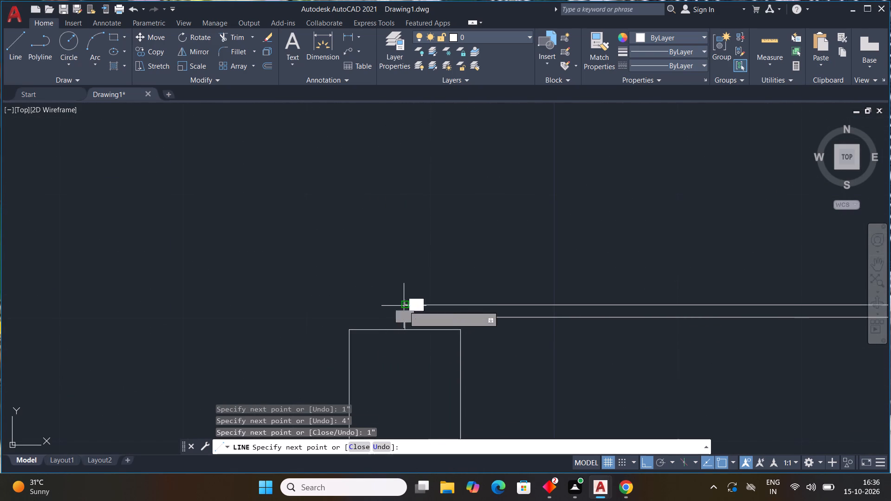
left_click(403, 318)
key("Escape")
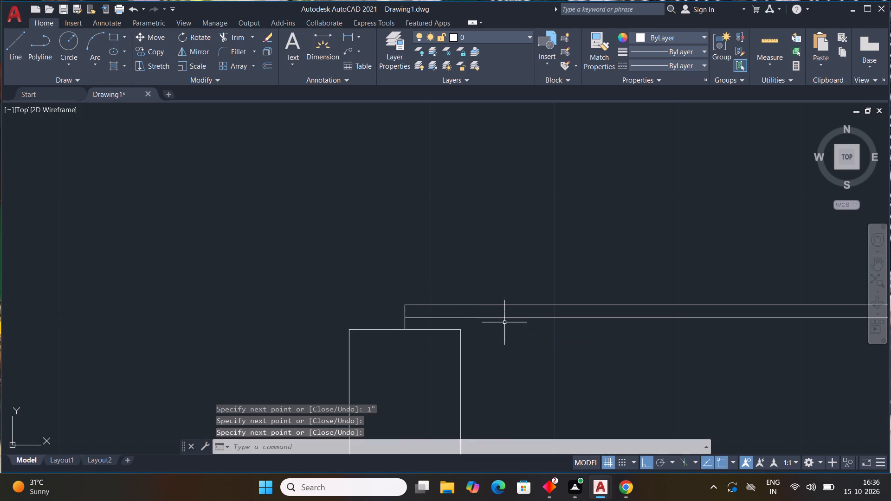
Draw a 3-Point arc as the door swing, from the 4' leaf's free end to the midpoint of the wall end above.
scroll(538, 310, "down", 4)
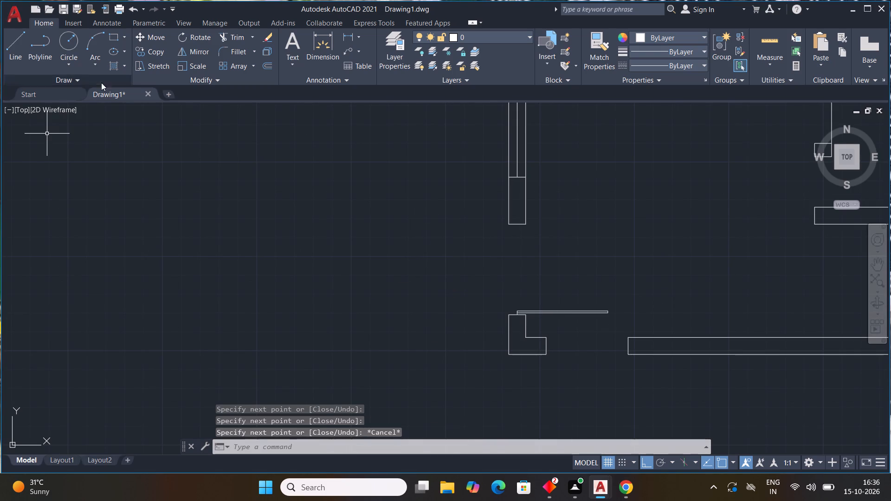
left_click(104, 61)
left_click(104, 82)
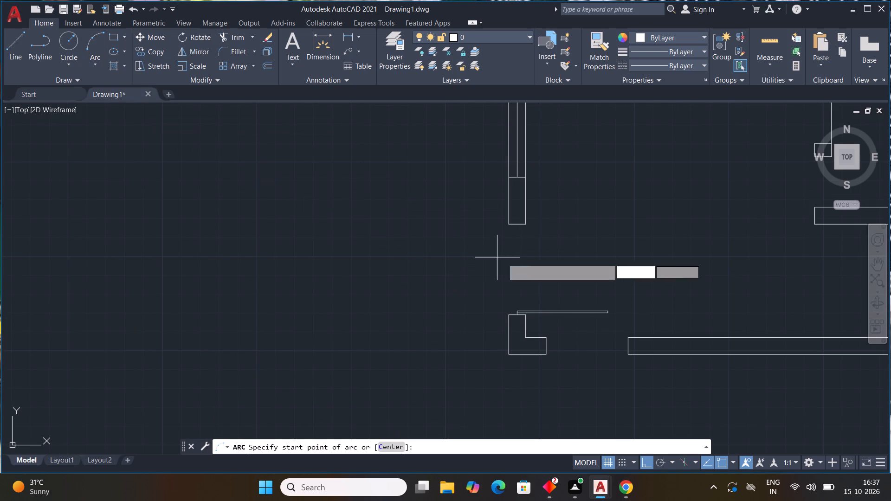
scroll(621, 309, "up", 4)
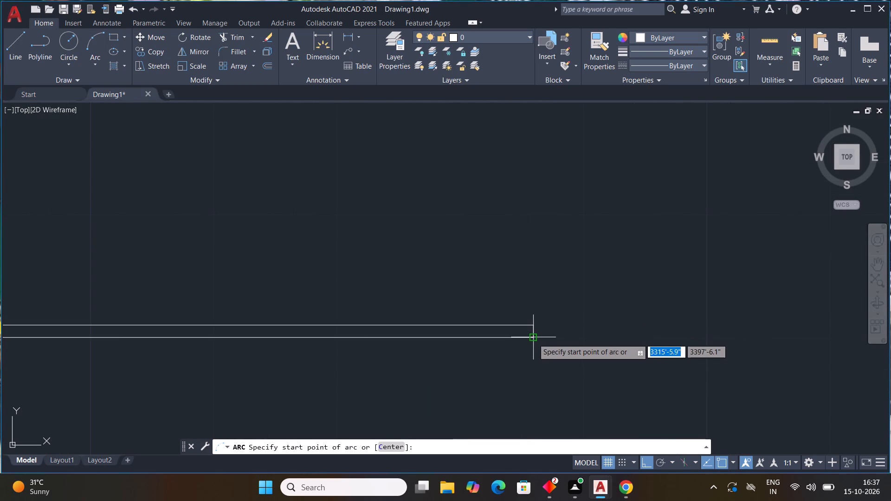
left_click(533, 339)
left_click_drag(535, 324, 536, 319)
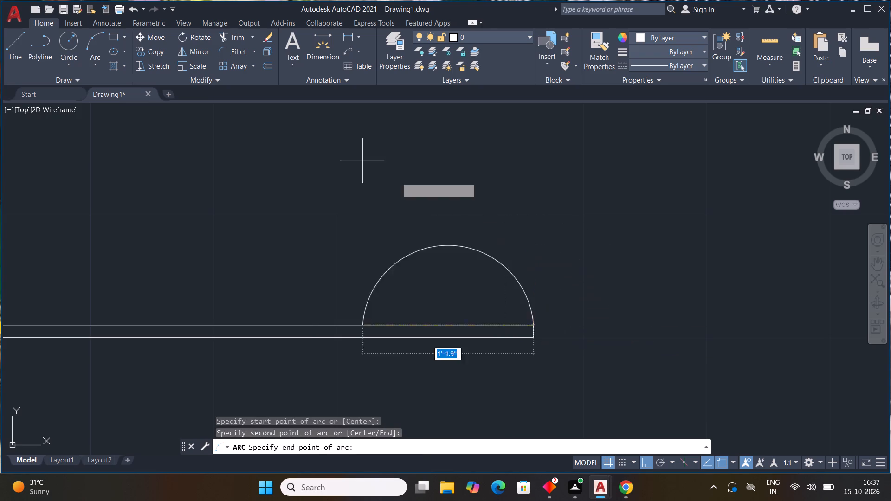
scroll(311, 144, "down", 1)
middle_click_drag(329, 166, 551, 385)
scroll(550, 386, "down", 2)
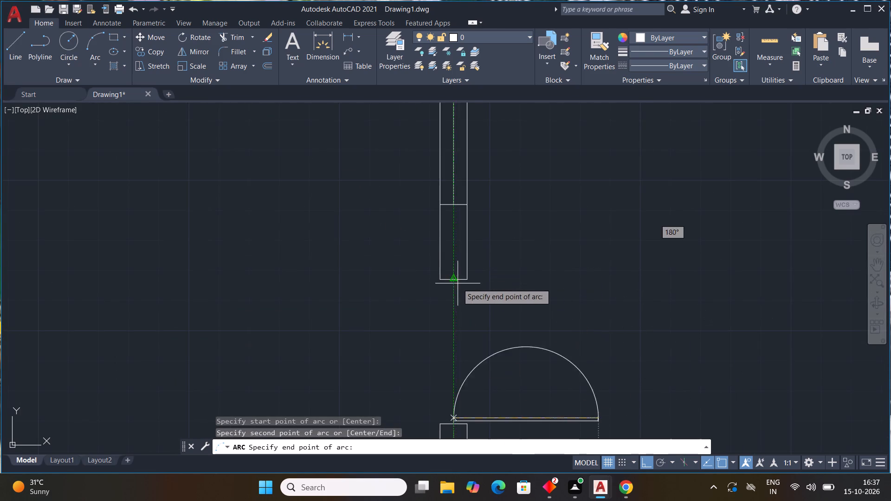
left_click(451, 281)
scroll(552, 324, "down", 4)
scroll(579, 363, "up", 2)
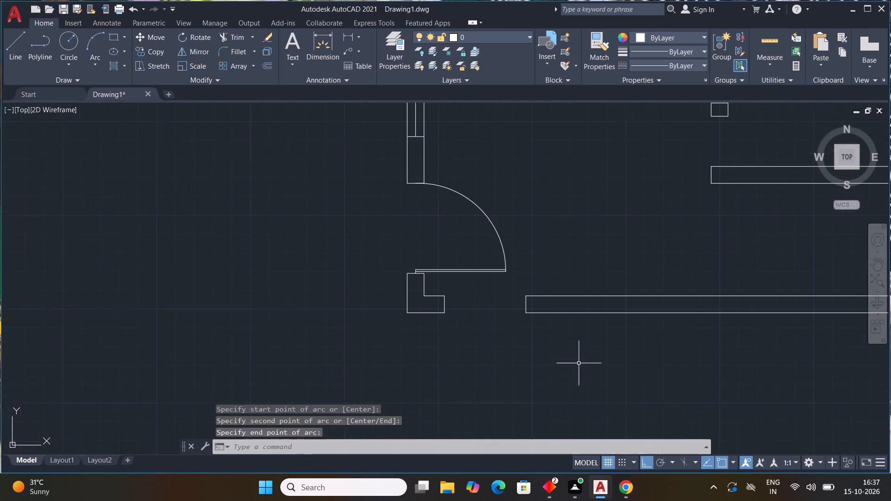
Load the ACAD_ISO02W100 ISO dash linetype and make it the current linetype.
scroll(579, 363, "up", 2)
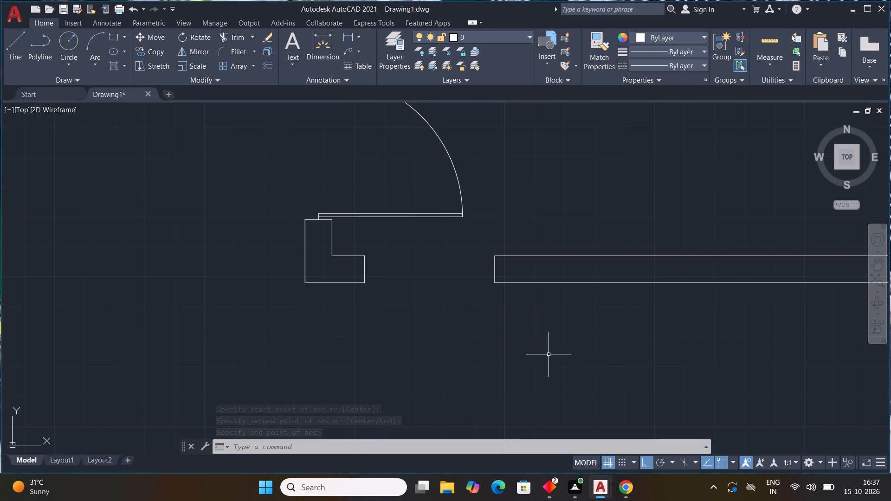
left_click(658, 65)
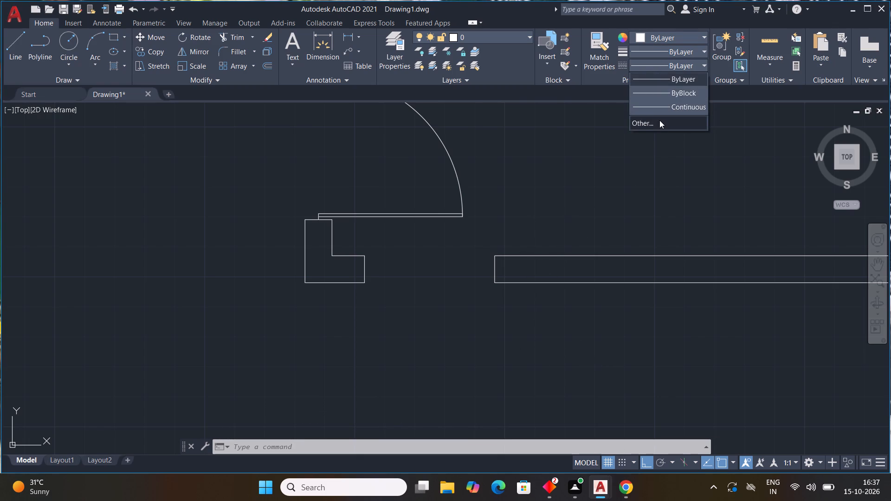
left_click(658, 124)
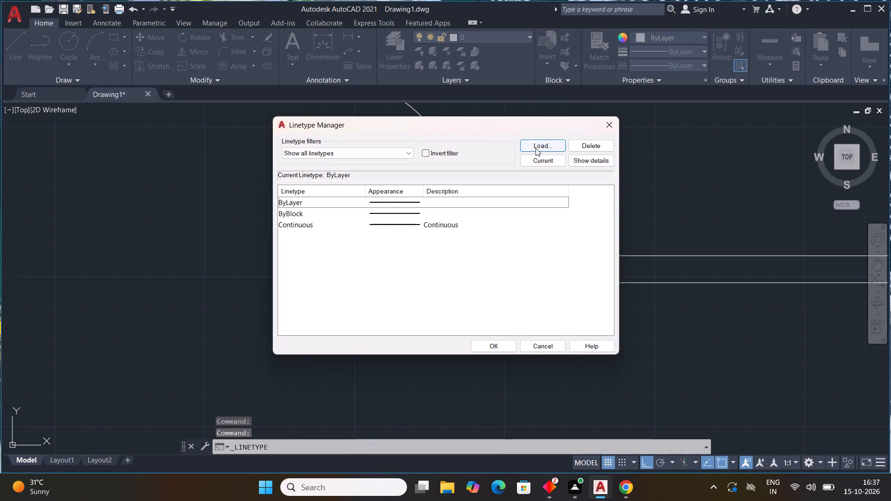
left_click(535, 146)
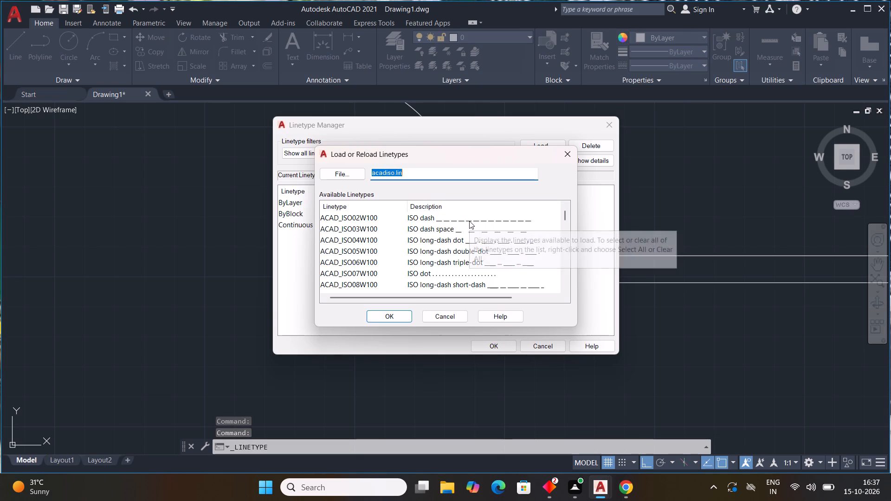
left_click(469, 221)
left_click(391, 318)
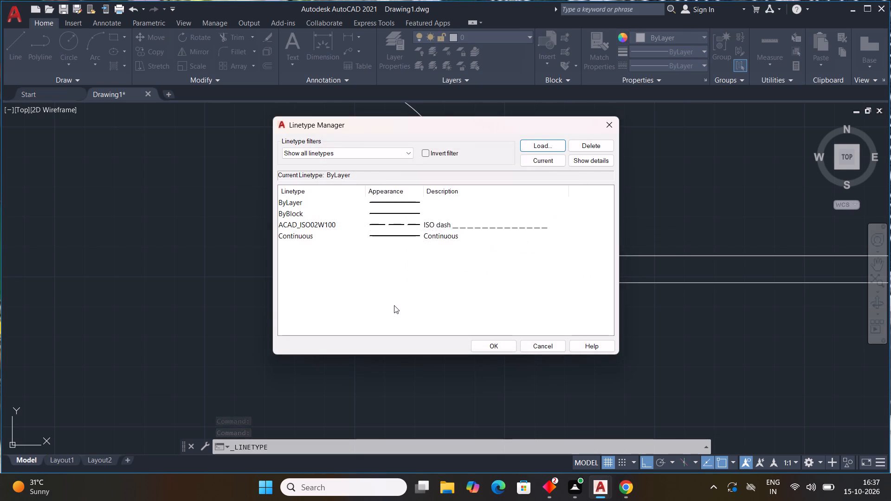
left_click(490, 229)
left_click(494, 349)
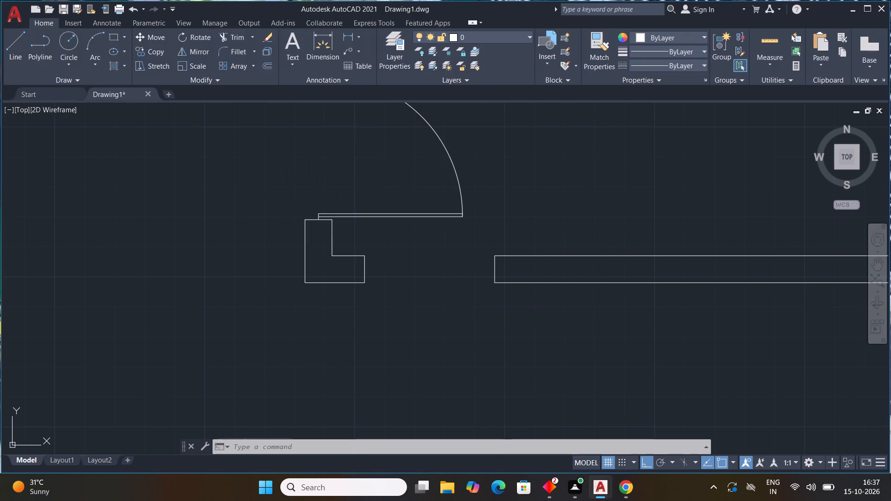
left_click(646, 64)
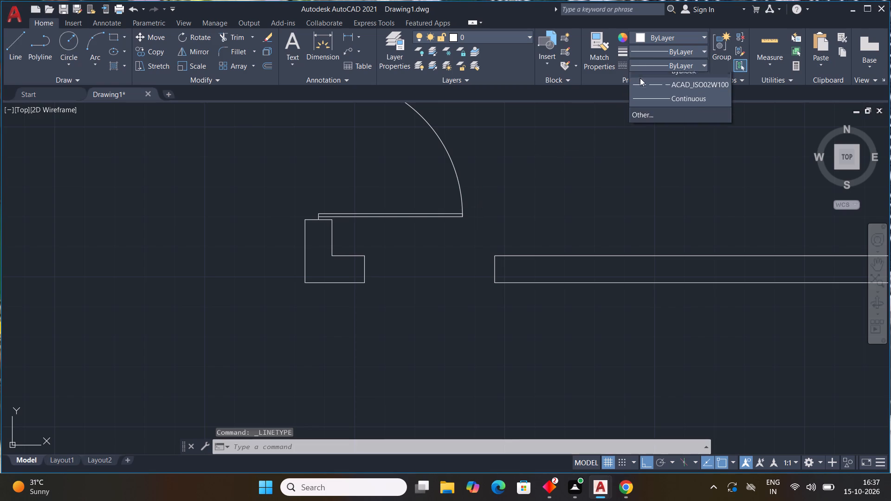
left_click(637, 107)
Draw a dashed vertical line across the 4' door's opening, between the midpoints of the upper and lower wall ends.
scroll(524, 122, "down", 2)
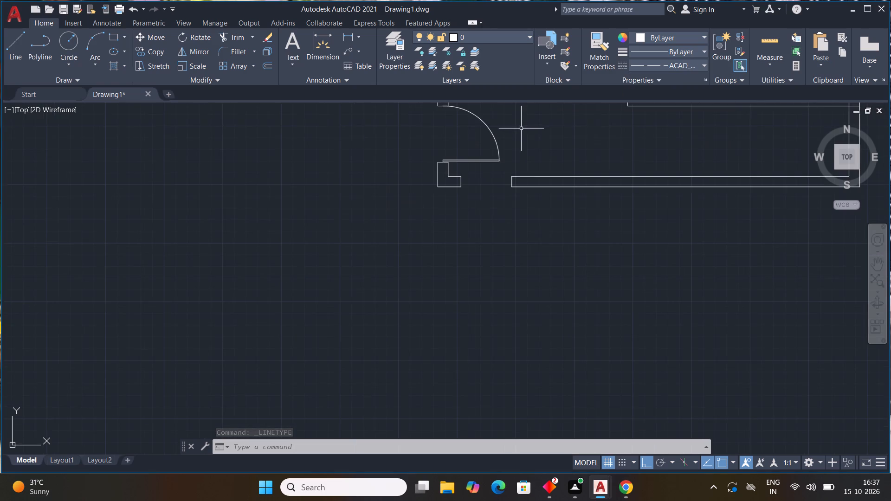
middle_click_drag(523, 141, 551, 203)
type("L")
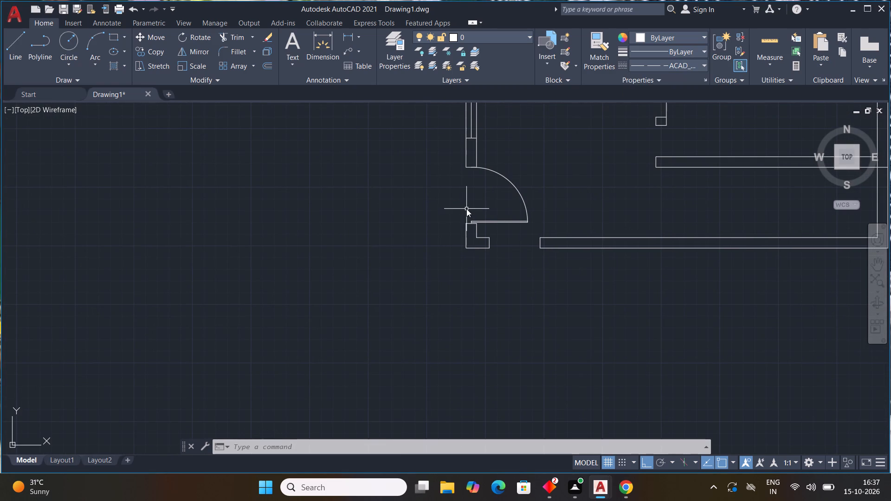
key("space")
scroll(477, 179, "up", 2)
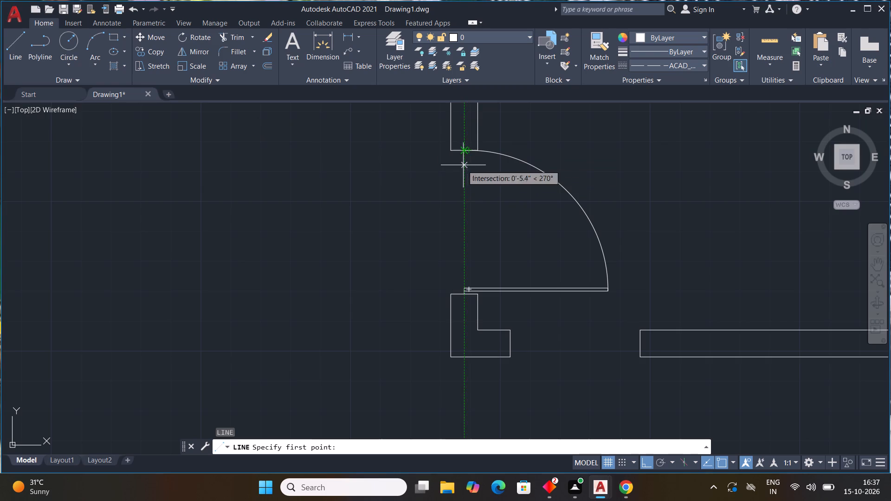
left_click_drag(465, 154, 471, 206)
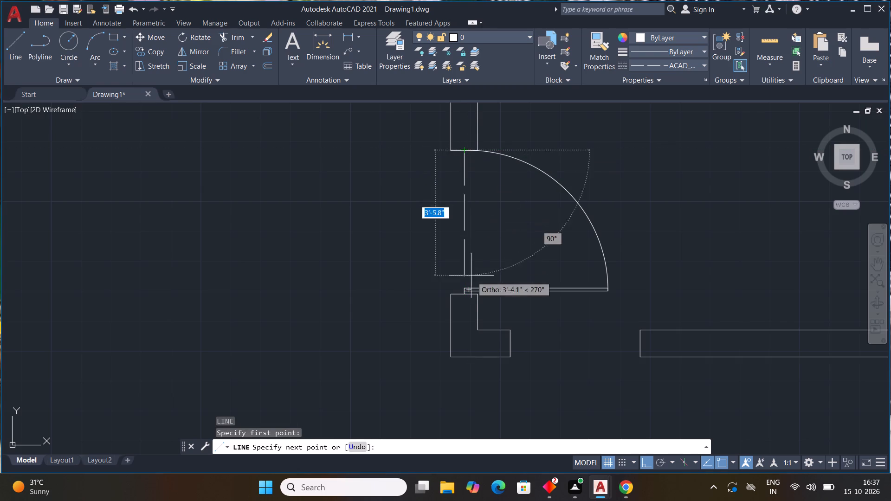
left_click(464, 295)
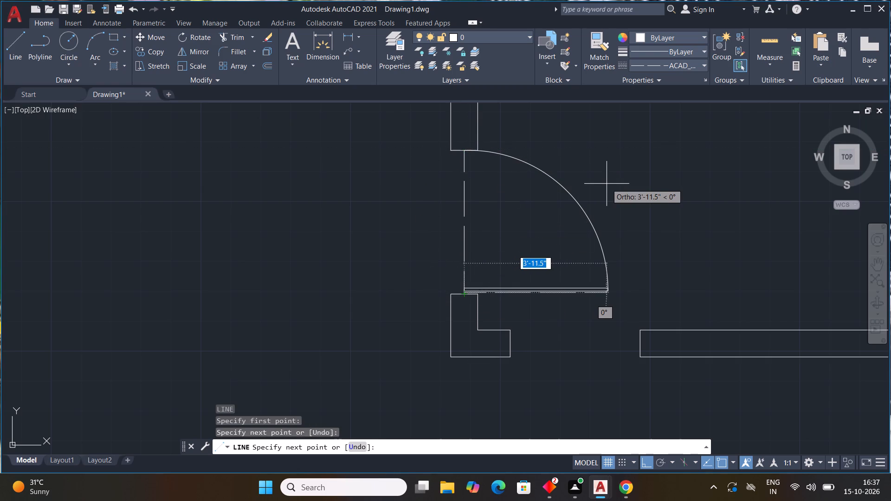
key("Escape")
Draw a dashed horizontal line across the bottom wall's opening, between the midpoints of the two facing wall ends.
key("space")
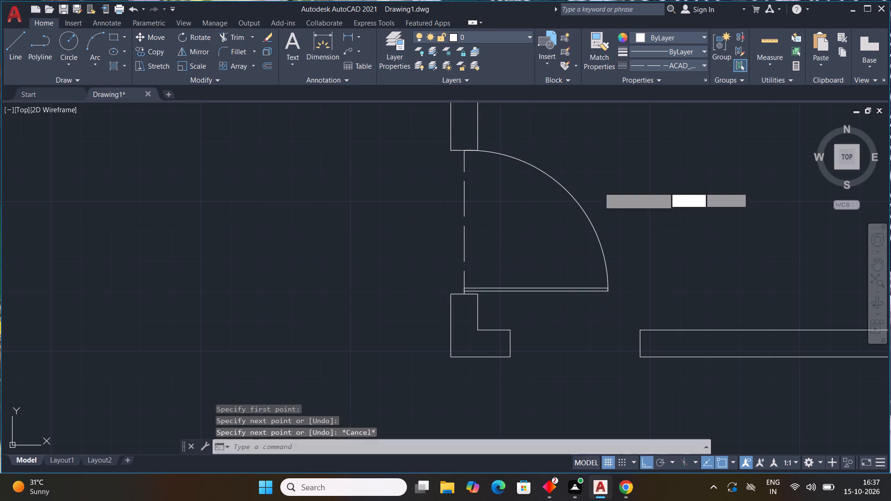
scroll(531, 350, "up", 2)
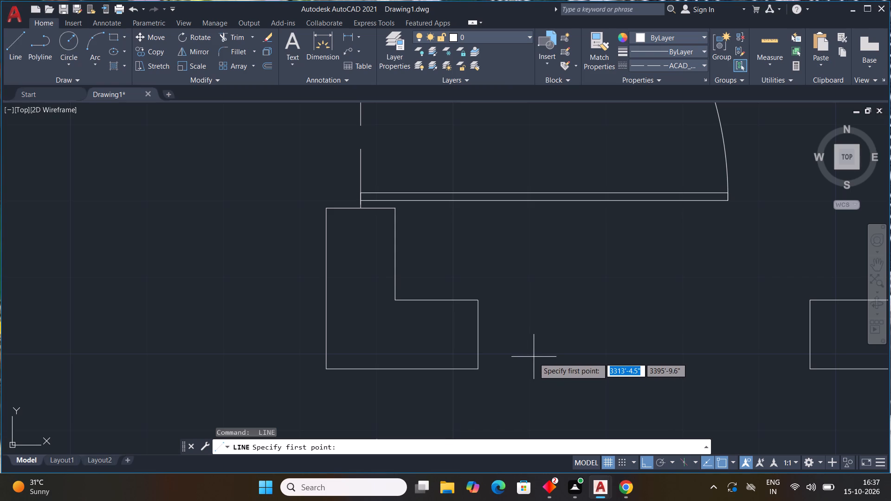
scroll(478, 338, "up", 1)
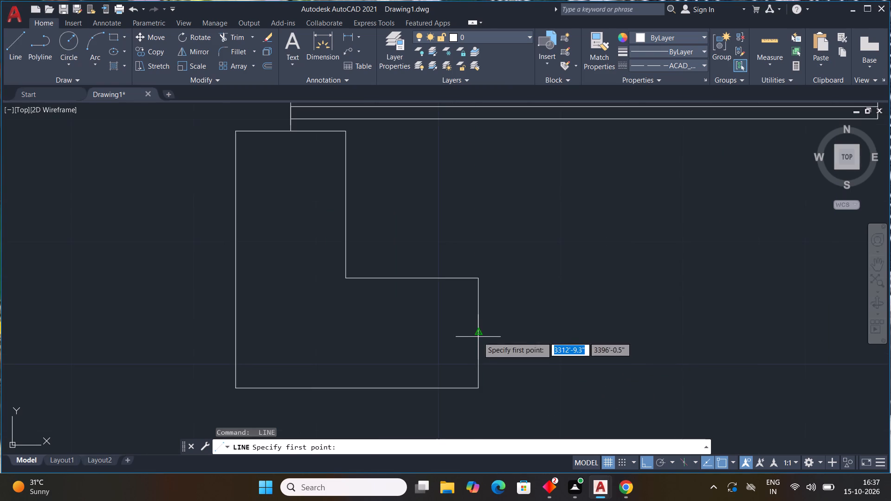
left_click(478, 336)
scroll(564, 354, "down", 4)
scroll(621, 349, "up", 3)
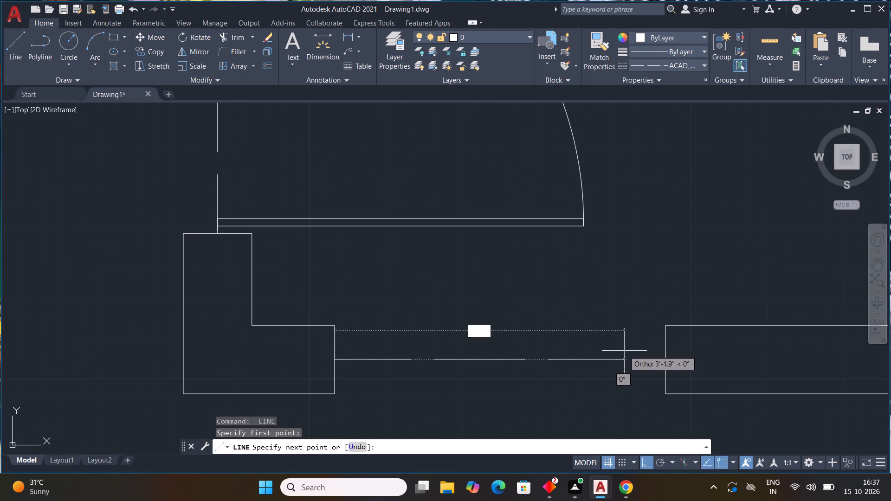
left_click(663, 359)
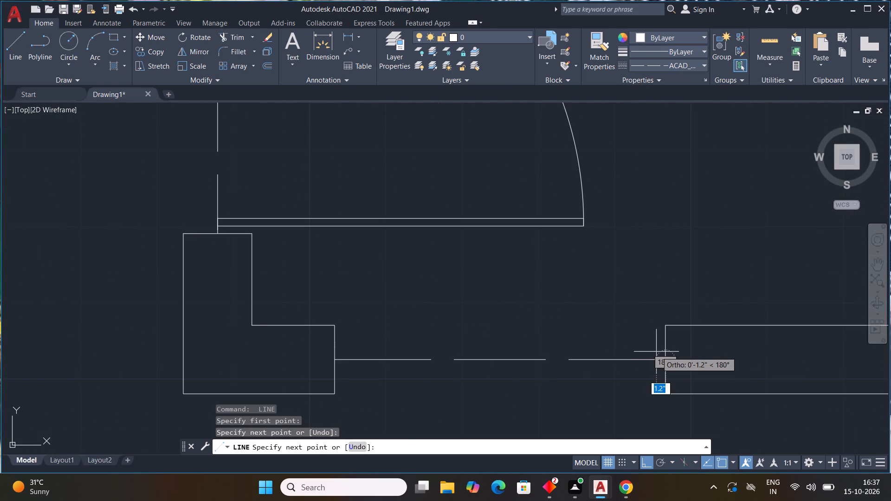
key("Escape")
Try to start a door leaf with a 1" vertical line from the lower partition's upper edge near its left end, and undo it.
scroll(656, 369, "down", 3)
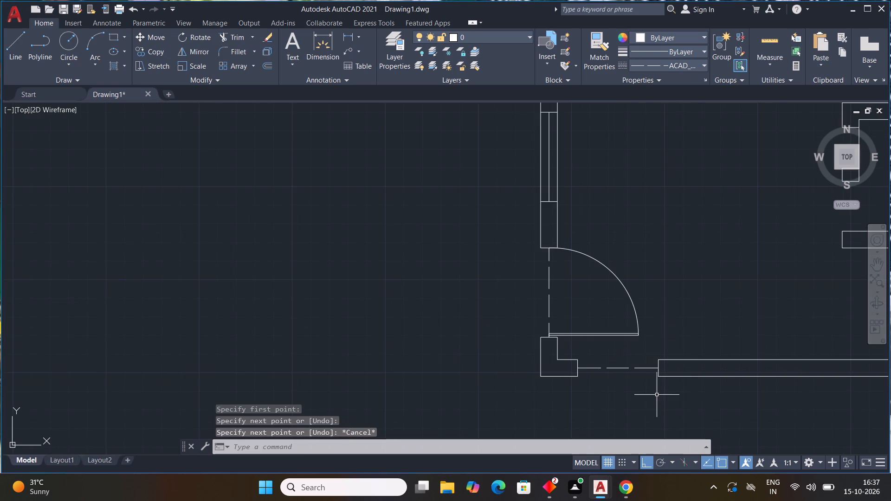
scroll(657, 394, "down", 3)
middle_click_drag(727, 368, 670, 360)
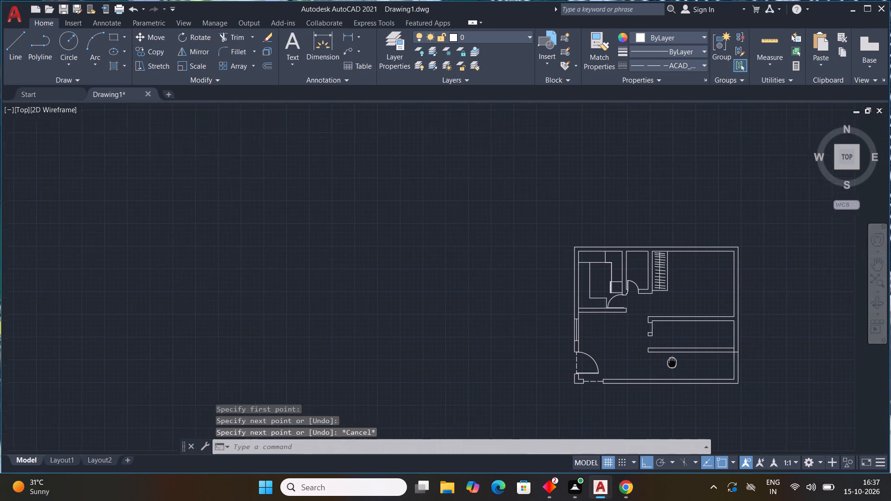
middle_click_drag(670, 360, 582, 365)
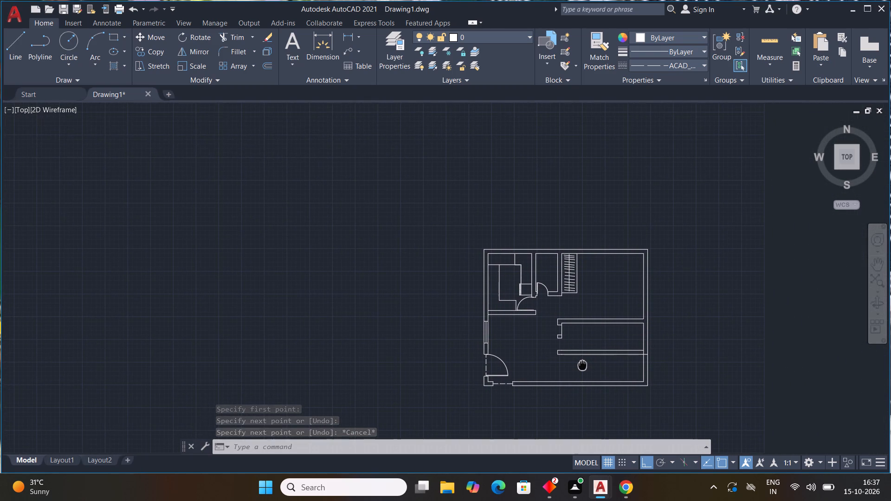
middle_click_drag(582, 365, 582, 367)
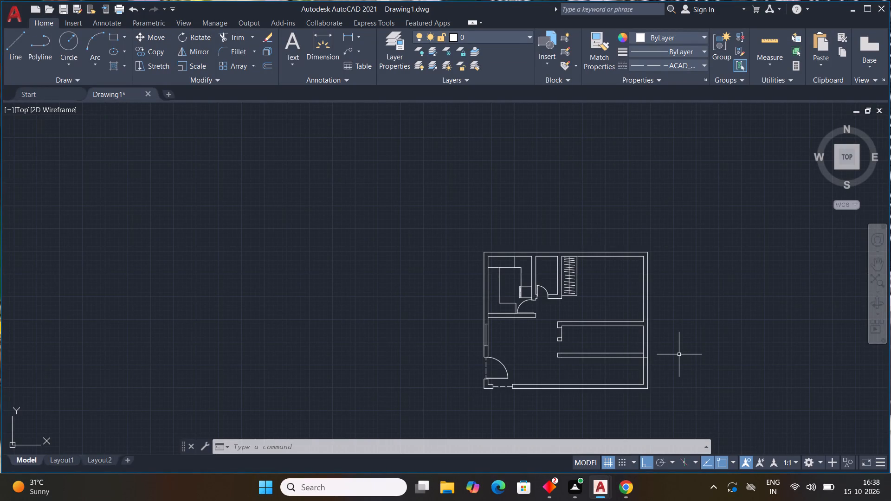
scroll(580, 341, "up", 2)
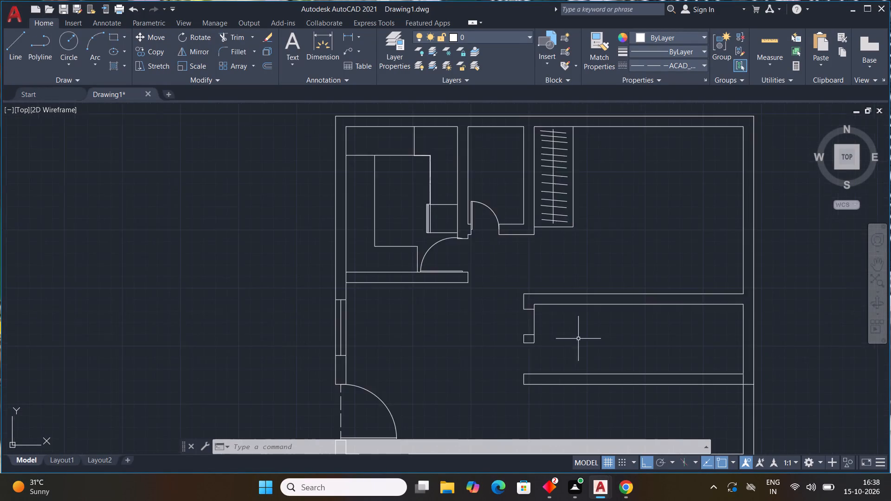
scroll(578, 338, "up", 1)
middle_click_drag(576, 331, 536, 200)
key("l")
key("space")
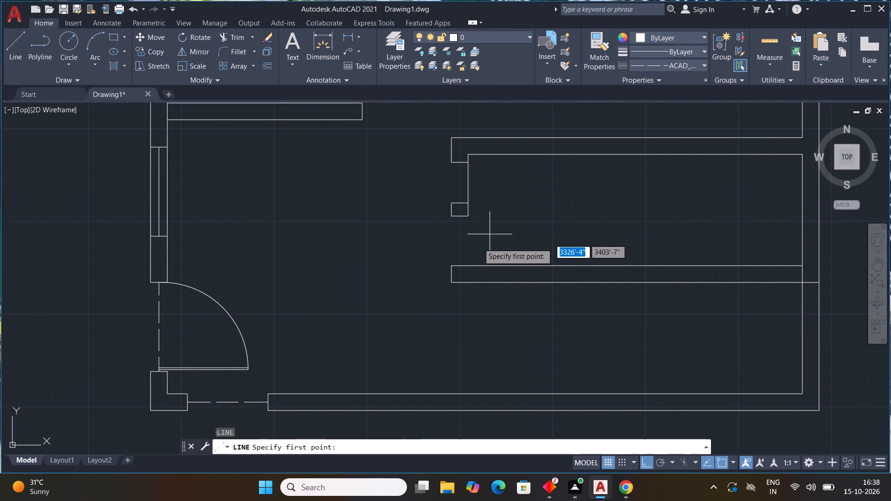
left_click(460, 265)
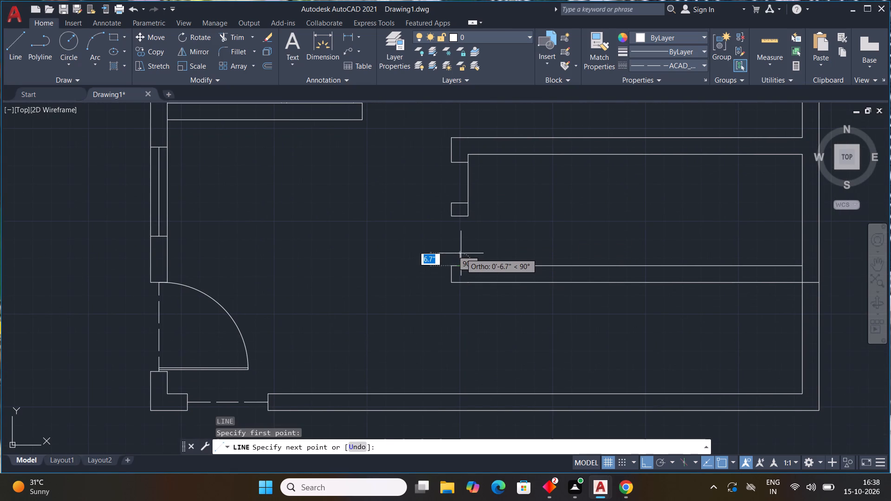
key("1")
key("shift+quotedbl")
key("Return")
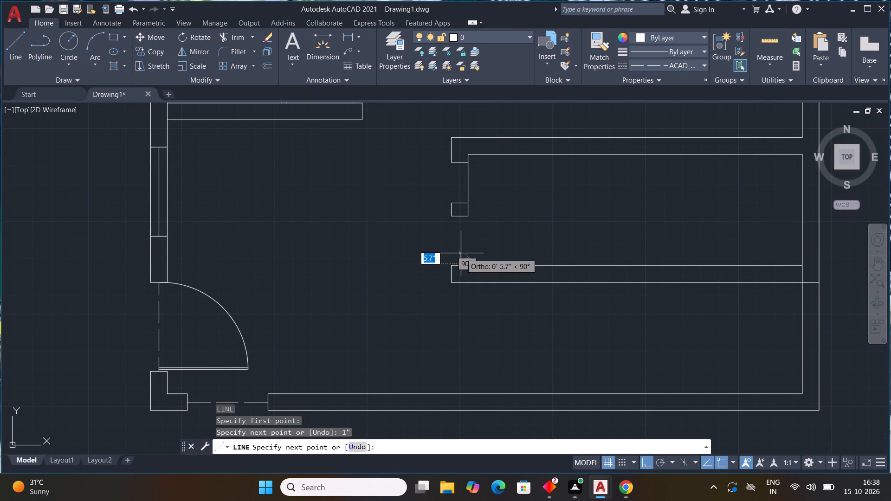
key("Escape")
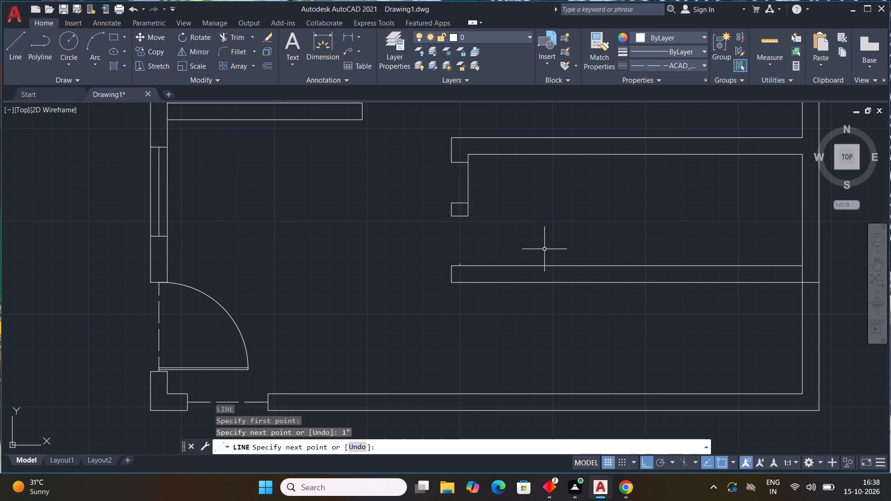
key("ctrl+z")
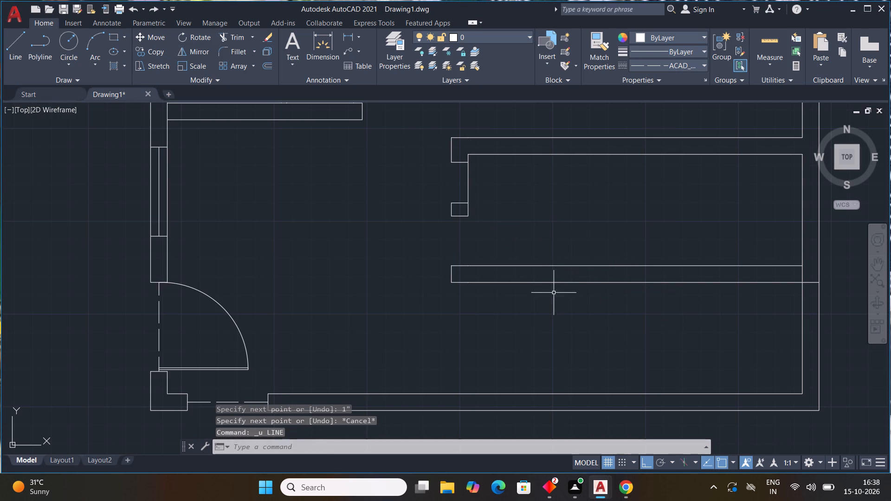
Using the ByLayer linetype, draw a 1" by 2' door leaf on the lower partition's upper edge, starting below the wall stub's midpoint and running right.
left_click(672, 65)
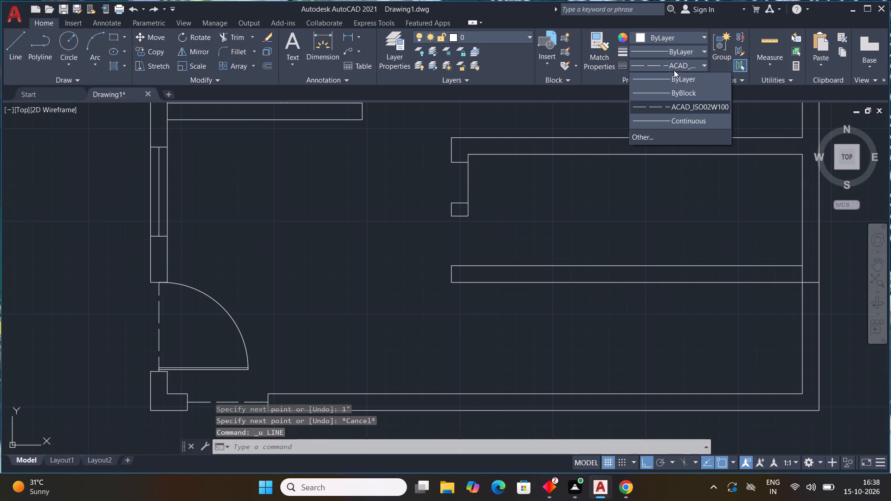
left_click(673, 75)
type("L")
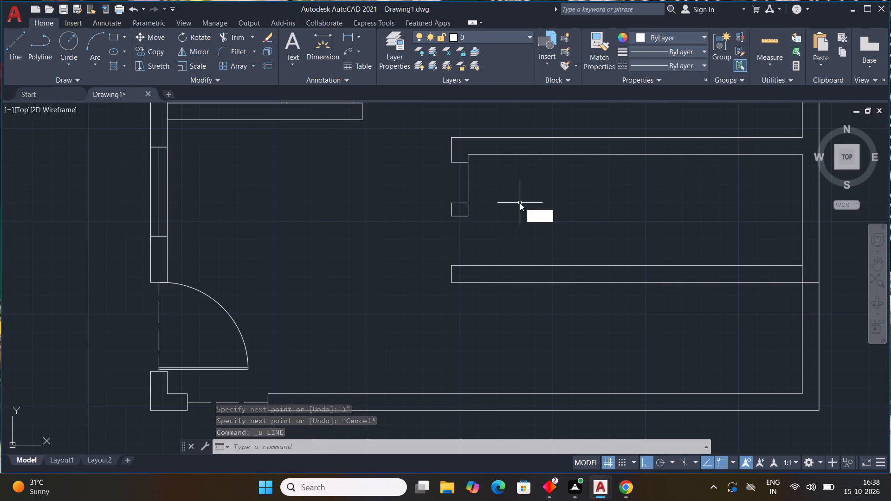
key("space")
scroll(496, 261, "up", 2)
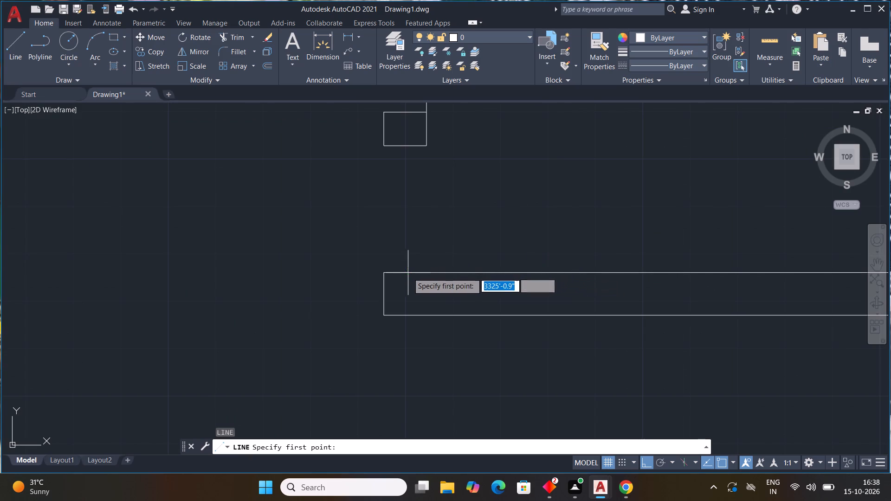
left_click(407, 273)
key("1")
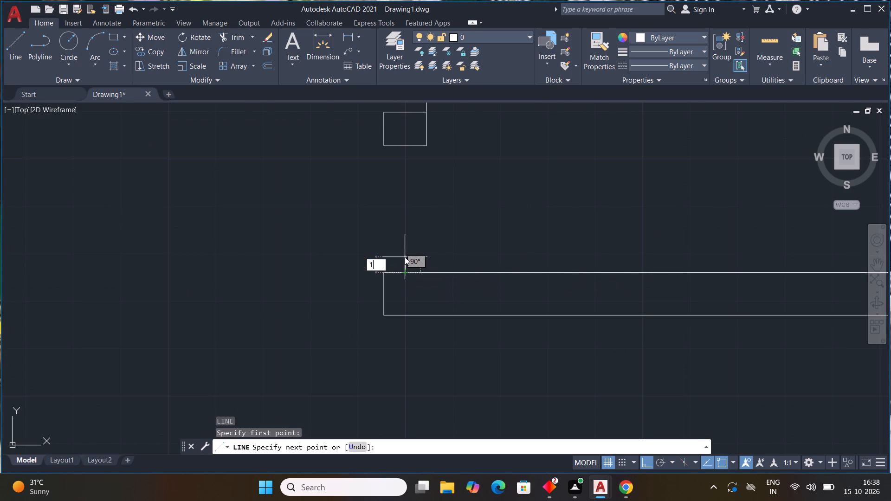
key("shift+quotedbl")
key("Return")
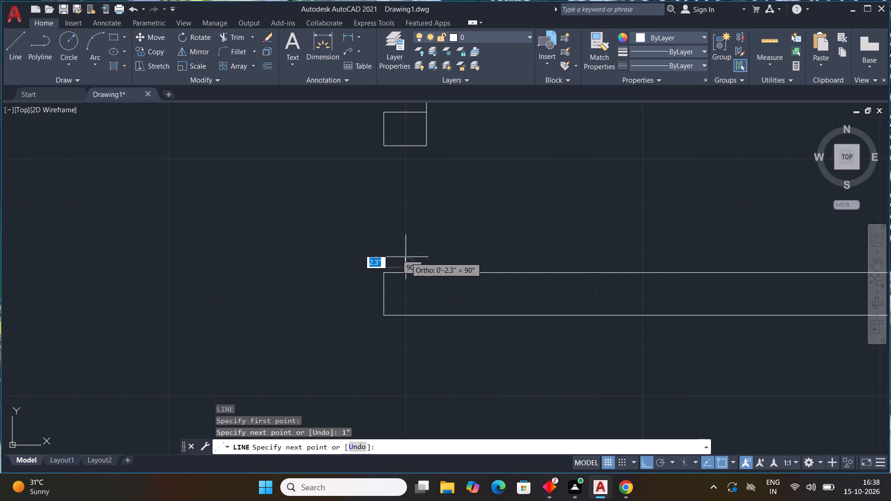
type("2'")
key("Return")
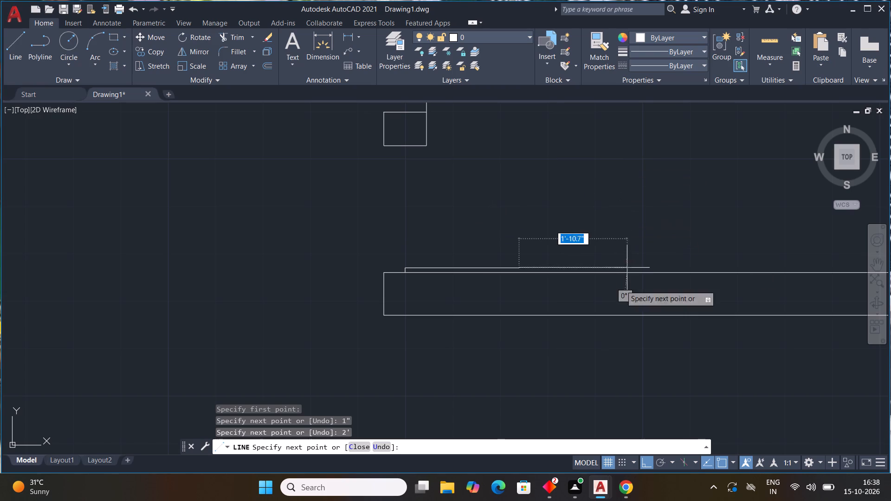
scroll(498, 281, "up", 1)
scroll(536, 267, "up", 3)
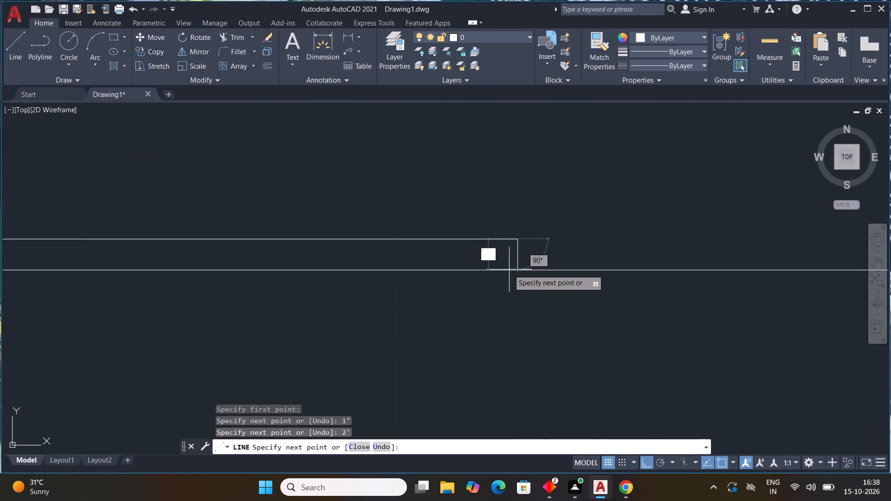
left_click(519, 270)
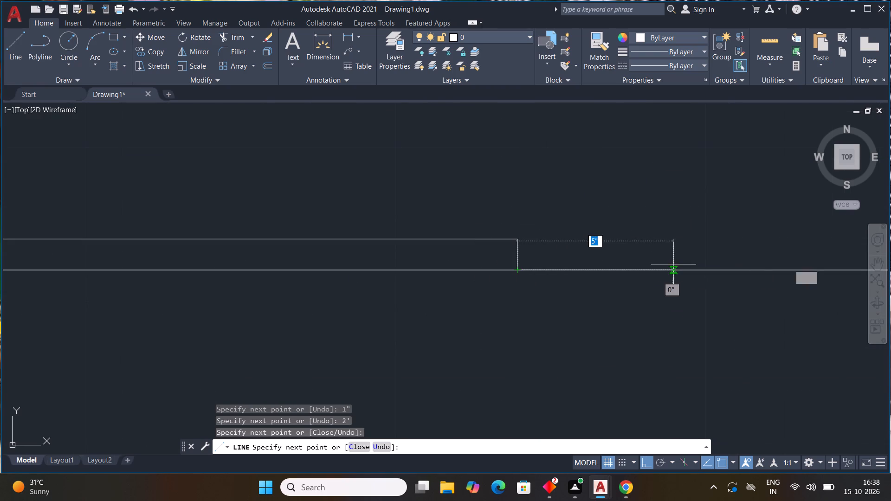
key("Escape")
Draw a 3-Point arc as the door swing, from the 2' leaf's free end to the midpoint of the wall stub above.
left_click(89, 59)
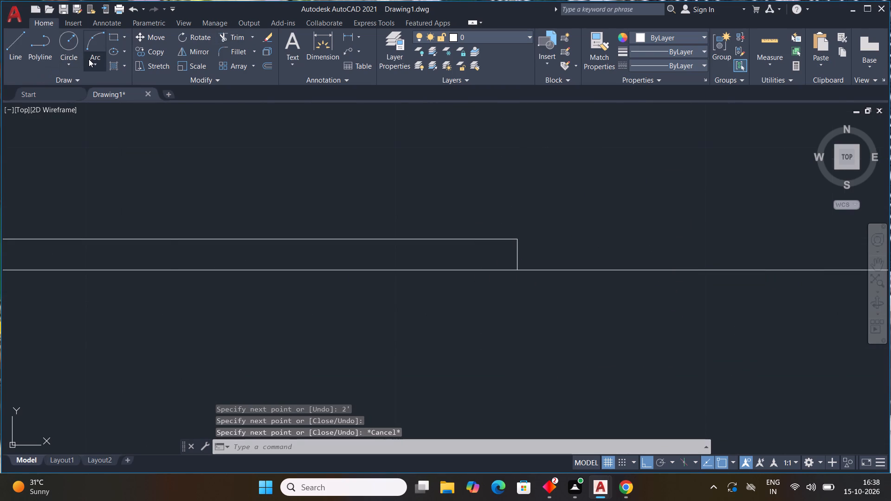
left_click(94, 76)
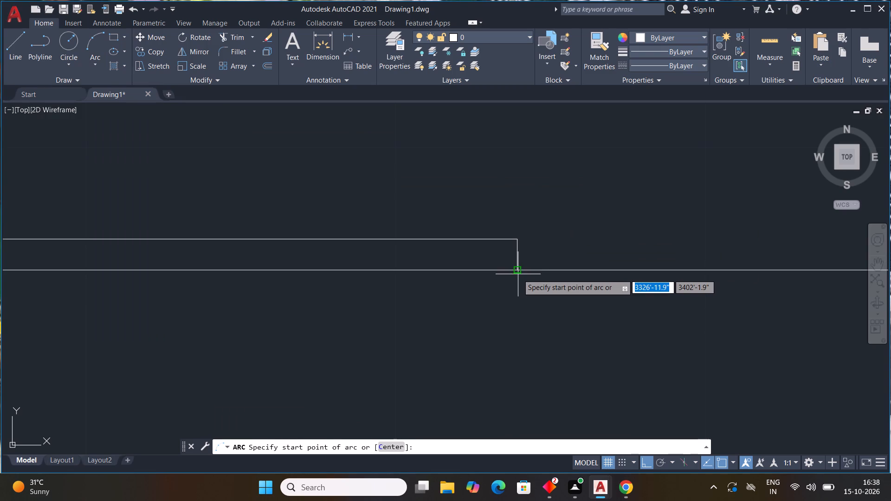
left_click(518, 273)
left_click(517, 240)
scroll(555, 218, "down", 3)
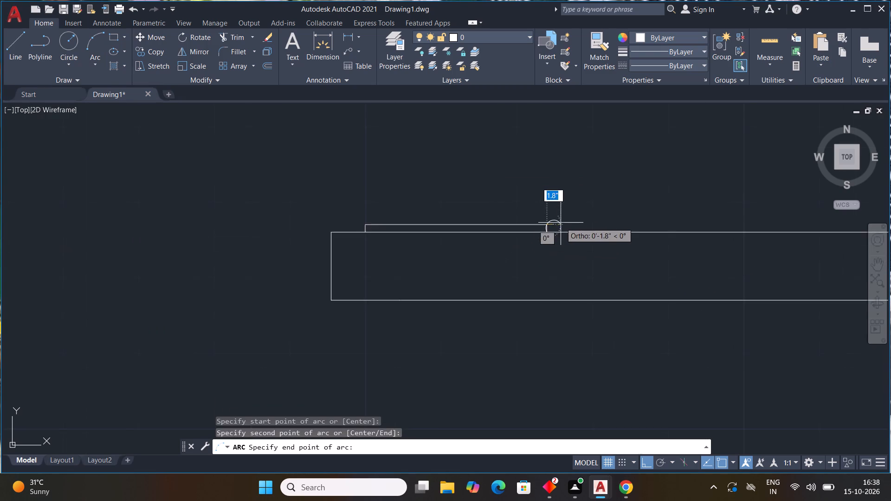
middle_click_drag(565, 226, 618, 319)
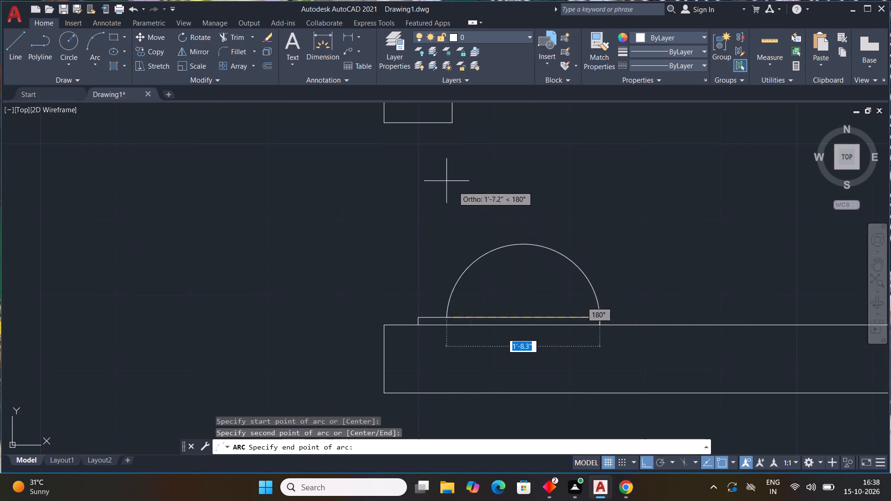
left_click(413, 122)
scroll(632, 187, "down", 4)
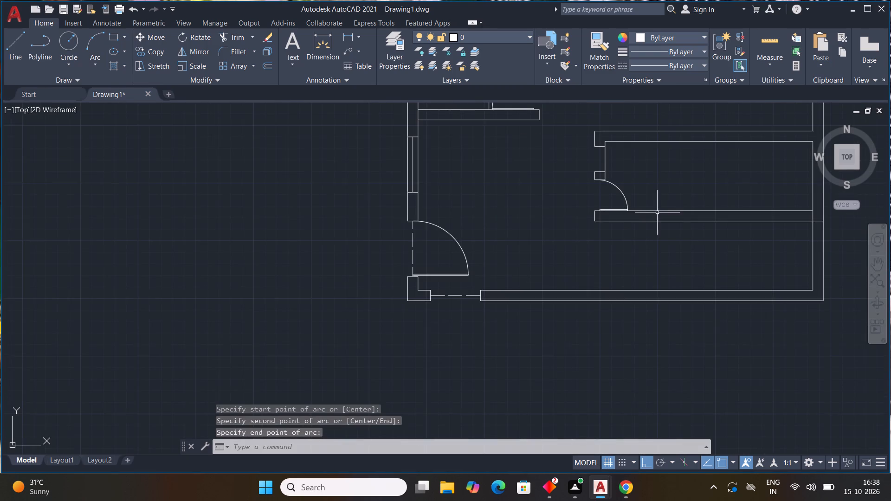
Draw two lines boxing off the lower-right corner of the narrow room, running left from the outer wall and down to the lower partition.
middle_click_drag(657, 227, 372, 353)
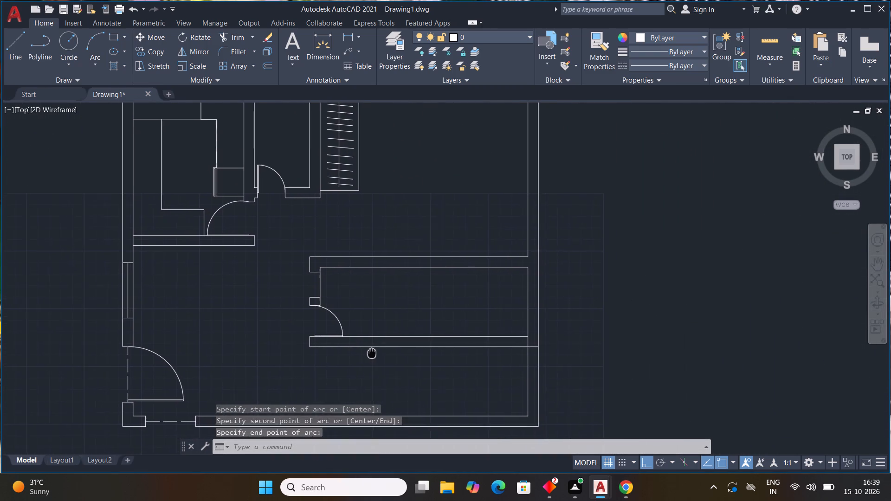
middle_click_drag(372, 353, 387, 348)
type("L")
key("space")
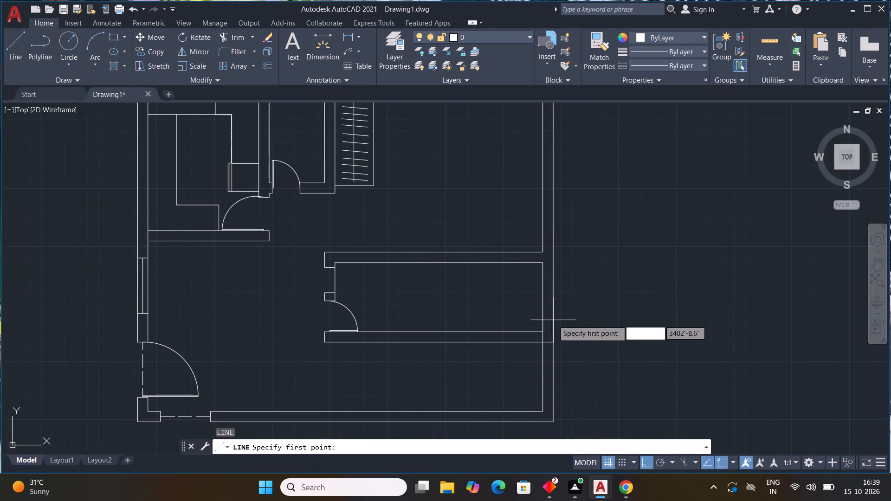
scroll(543, 295, "up", 1)
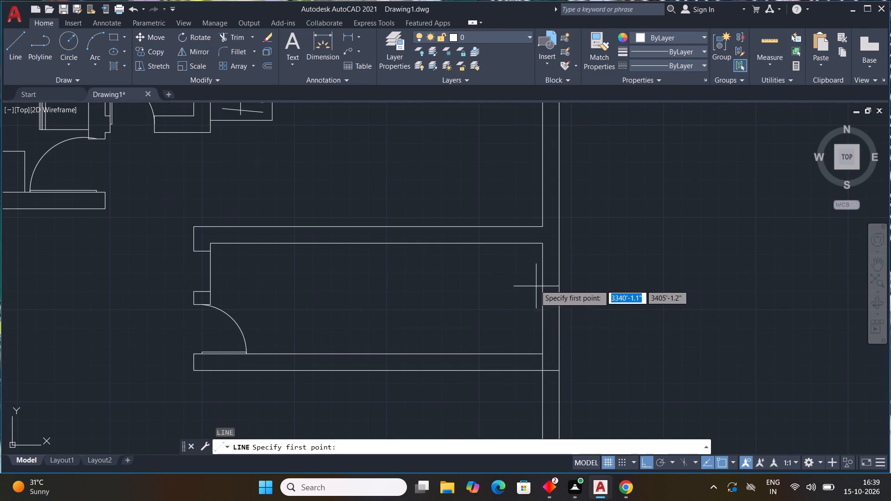
left_click(542, 295)
left_click_drag(467, 301, 467, 306)
left_click(472, 354)
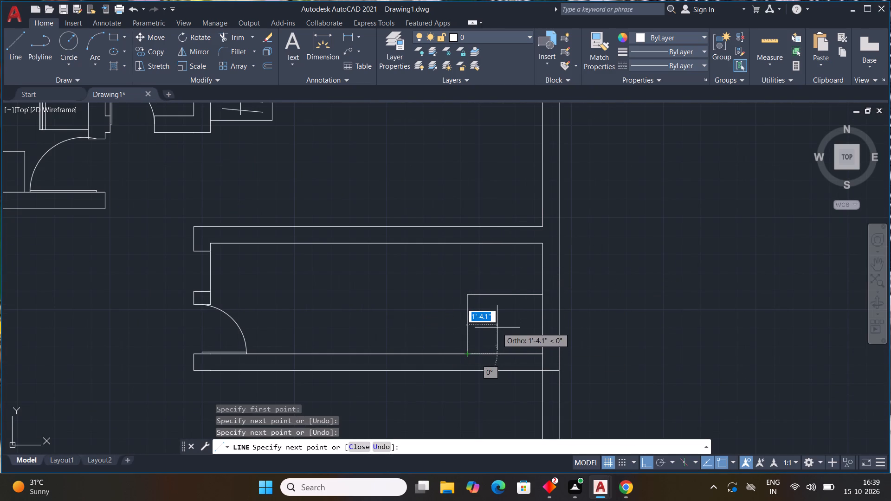
key("Escape")
Draw two crossing diagonal lines between opposite corners of the box in the narrow room's lower-right corner.
key("space")
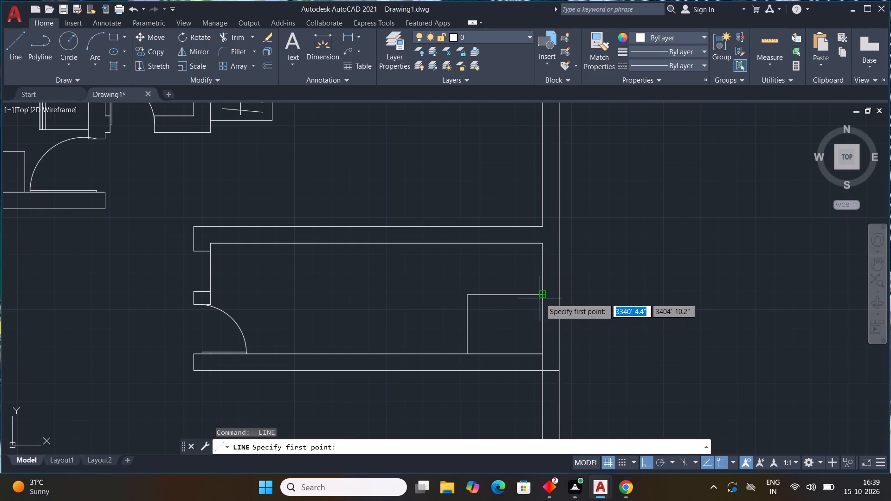
left_click(542, 295)
left_click(469, 353)
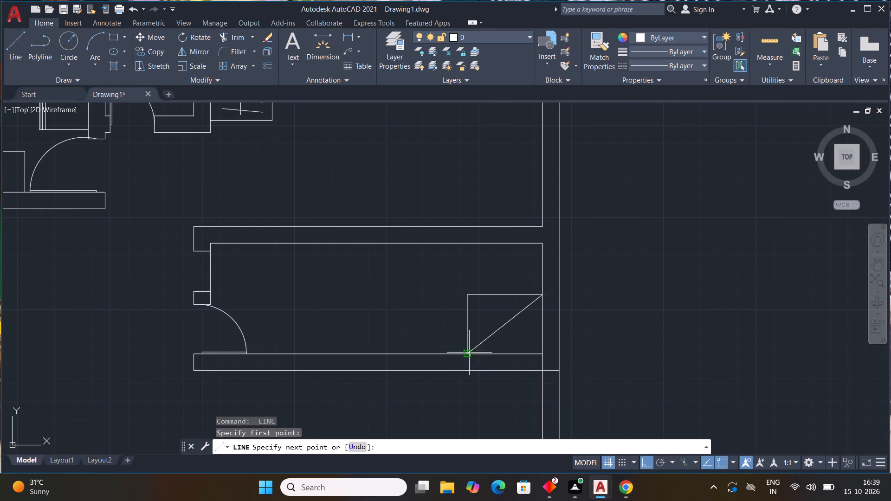
key("Escape")
key("space")
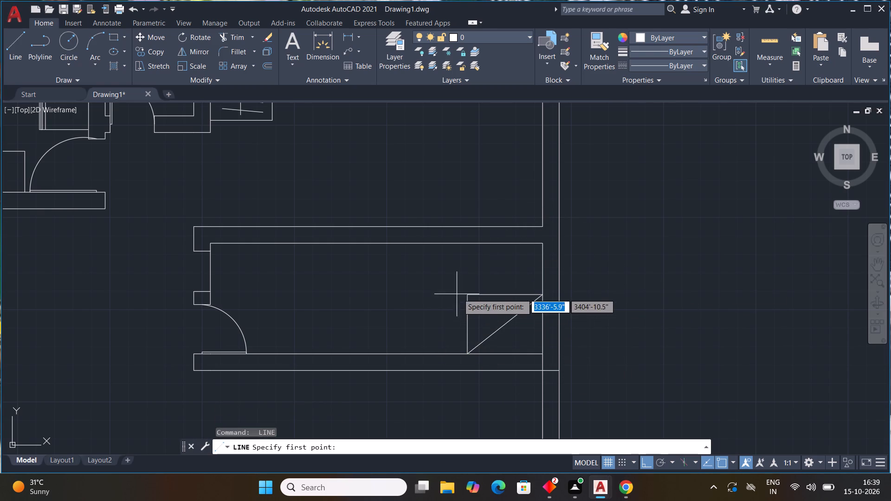
left_click(465, 289)
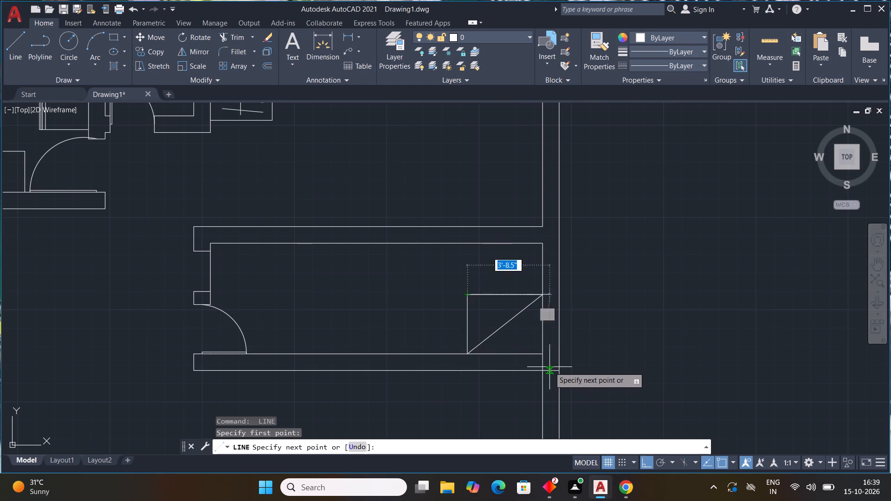
left_click(546, 353)
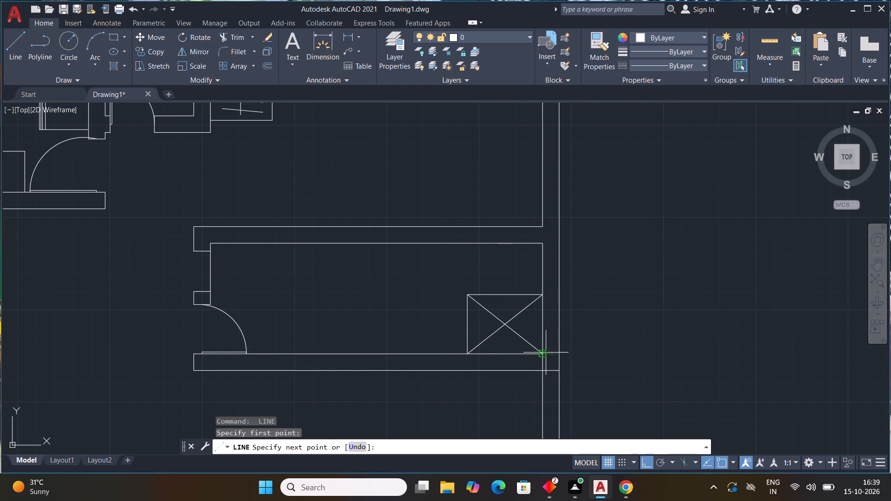
key("Escape")
key("Escape")
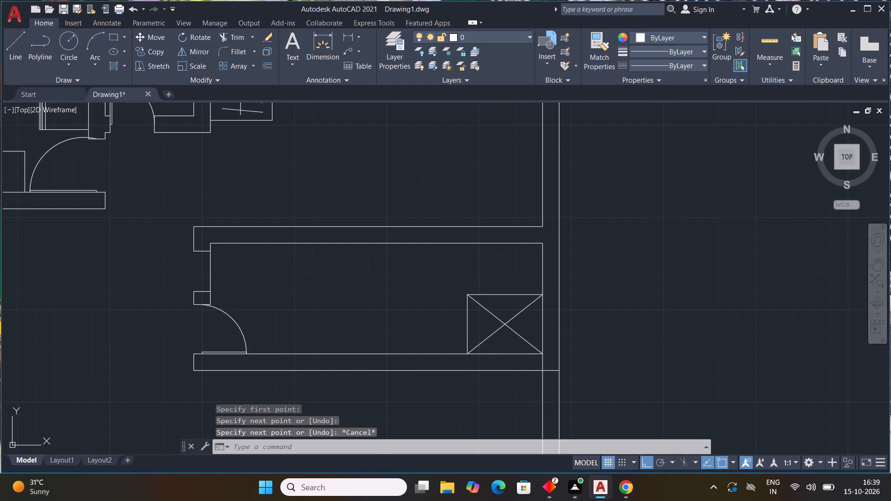
key("Escape")
key("Escape")
key("Escape")
key("Escape")
key("Escape")
key("Escape")
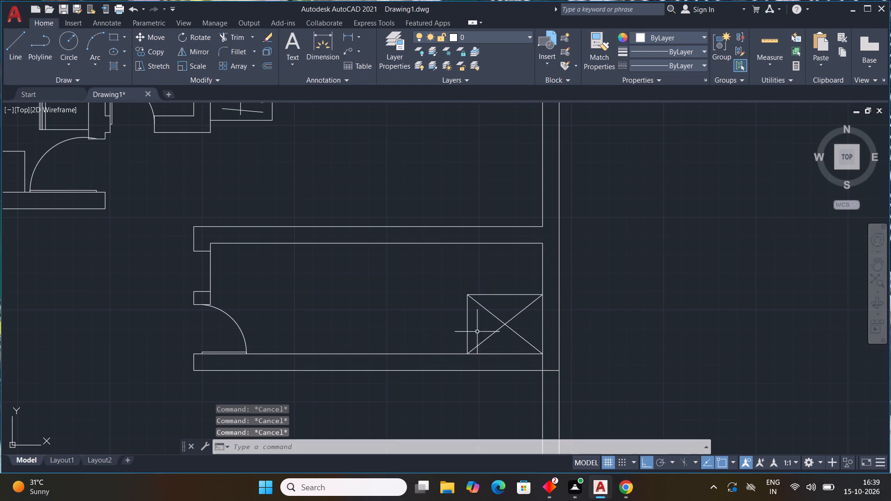
Examine the overall floor plan, including its walls, door swings and built-in furniture.
scroll(443, 296, "down", 2)
scroll(443, 296, "up", 1)
middle_click_drag(446, 296, 453, 305)
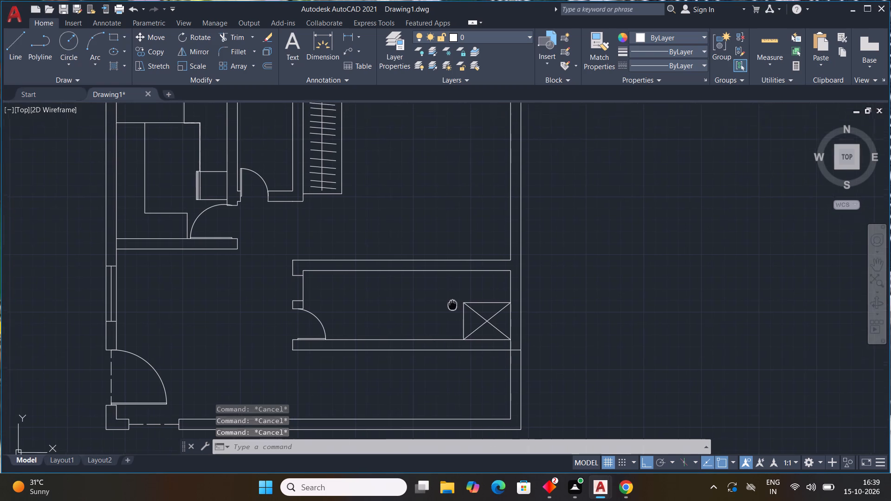
middle_click_drag(453, 305, 510, 333)
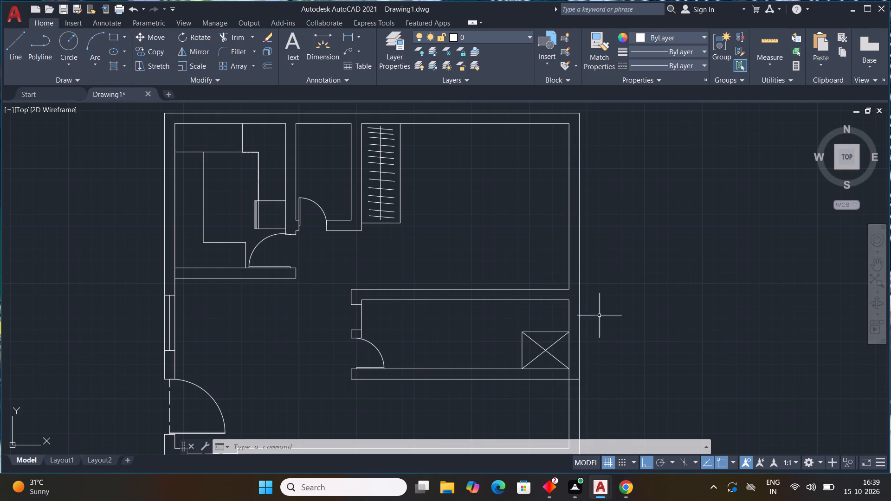
scroll(631, 344, "down", 2)
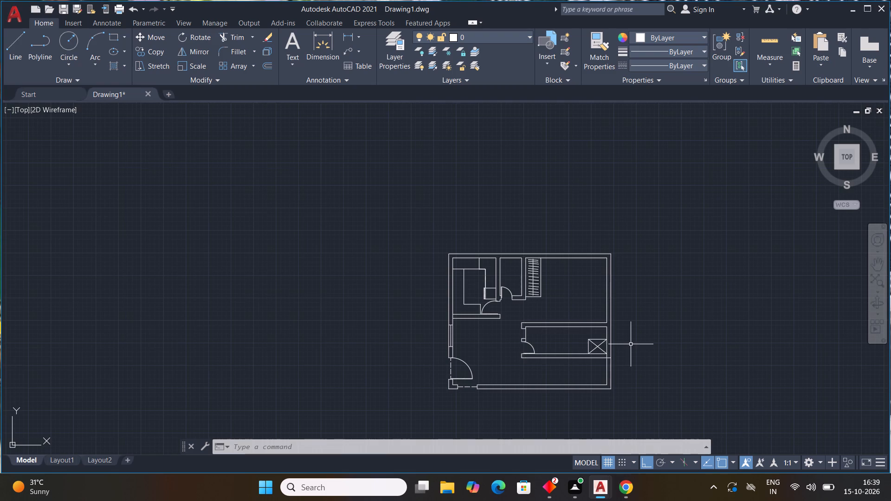
scroll(625, 319, "down", 4)
scroll(626, 319, "up", 3)
scroll(567, 373, "down", 2)
scroll(568, 375, "up", 4)
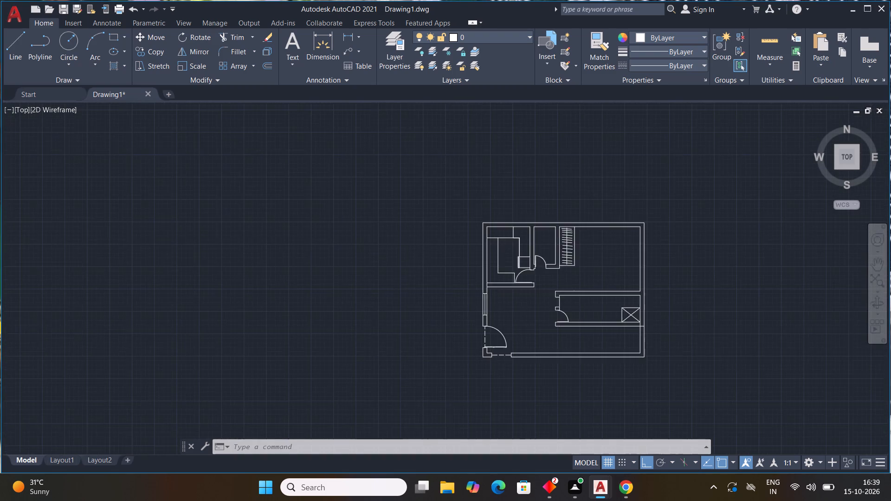
Dimension the upper-left room's inner height just inside the left wall, and its width to the lower partition's free end, just above that partition.
middle_click_drag(568, 375, 444, 428)
scroll(444, 428, "up", 1)
middle_click_drag(439, 356, 422, 403)
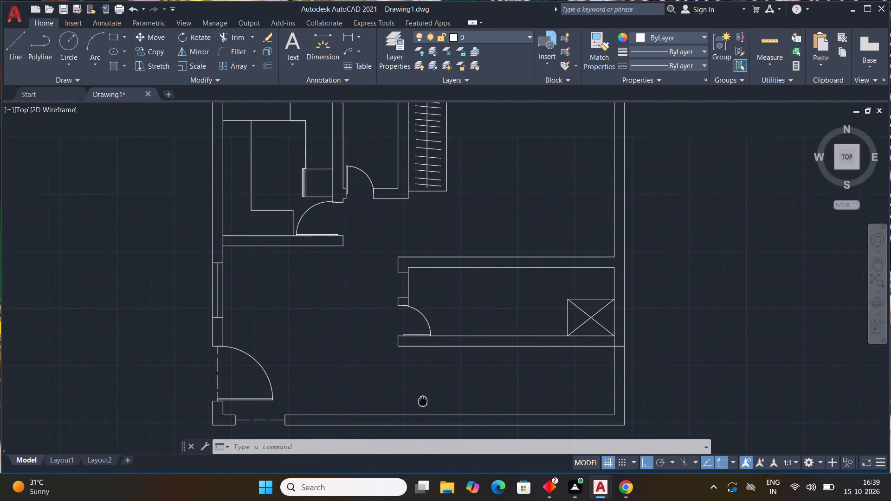
middle_click_drag(422, 403, 415, 417)
left_click(317, 38)
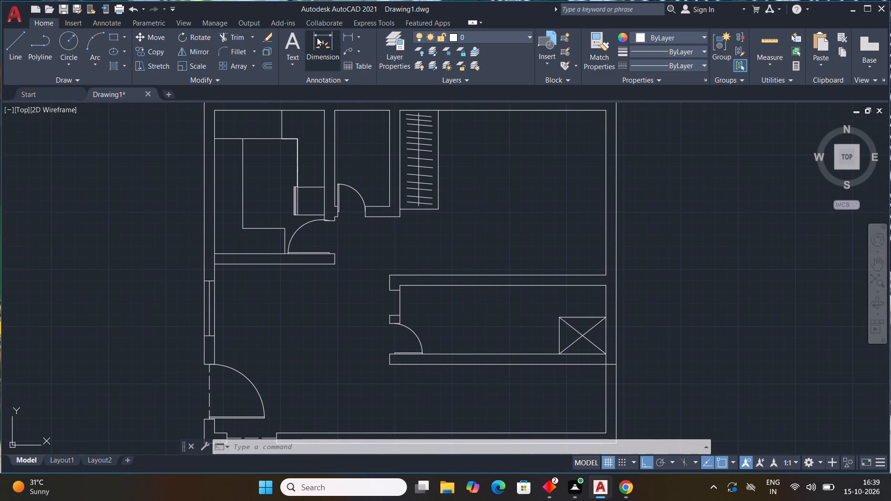
middle_click_drag(257, 172, 254, 246)
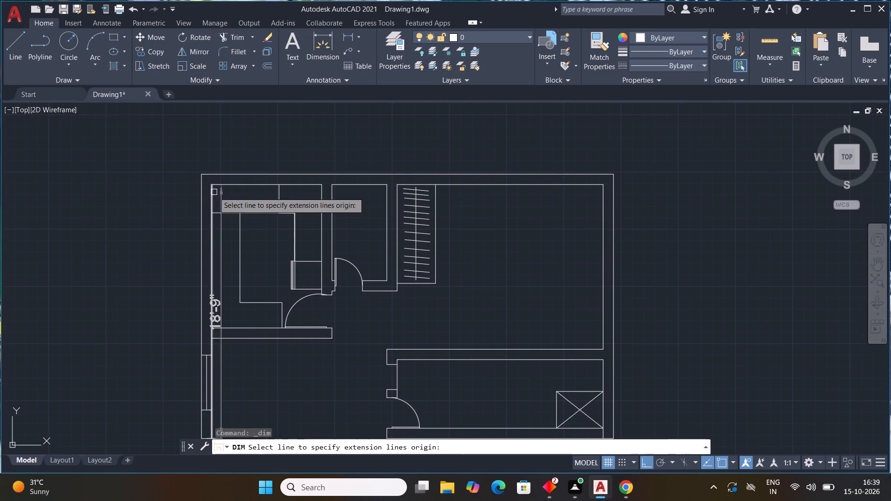
left_click(214, 186)
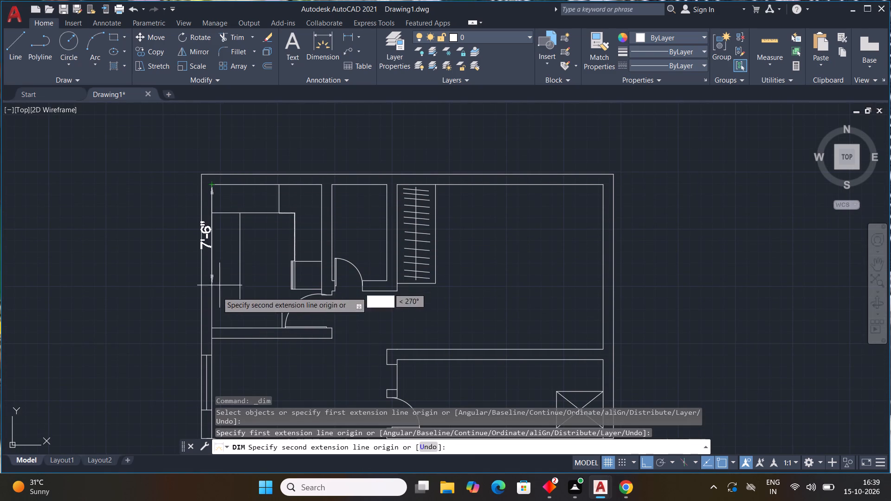
left_click(212, 329)
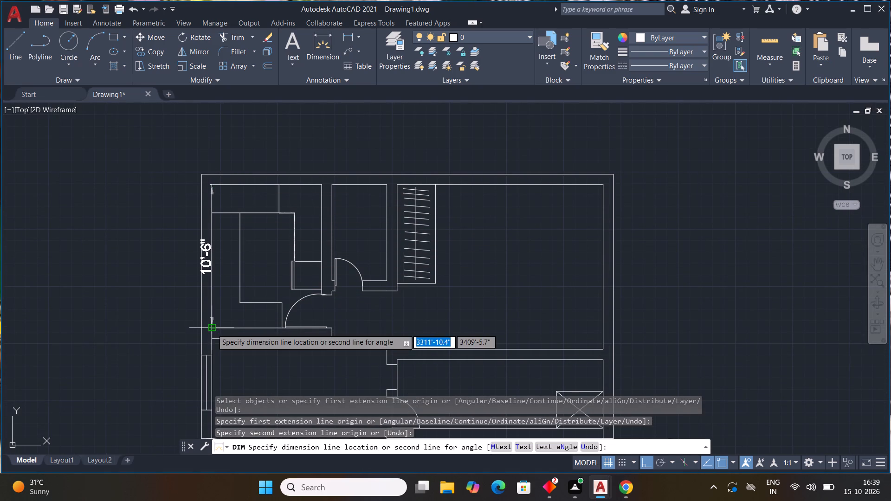
left_click(226, 329)
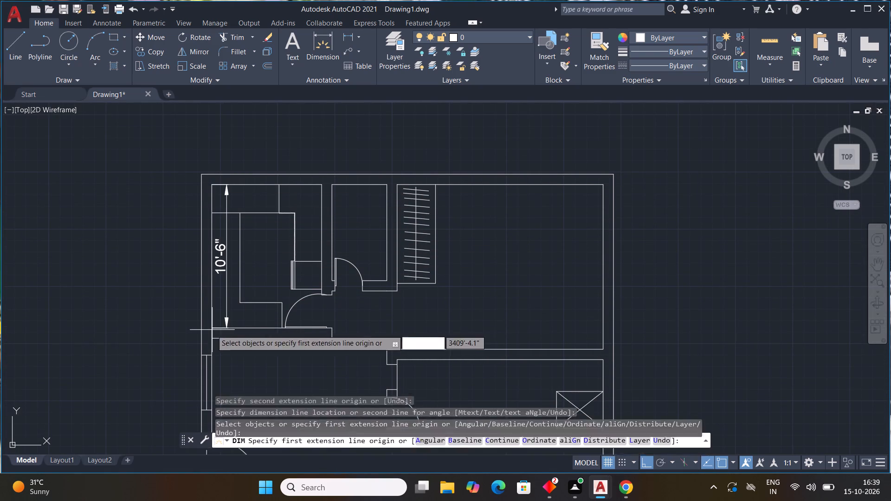
left_click(211, 330)
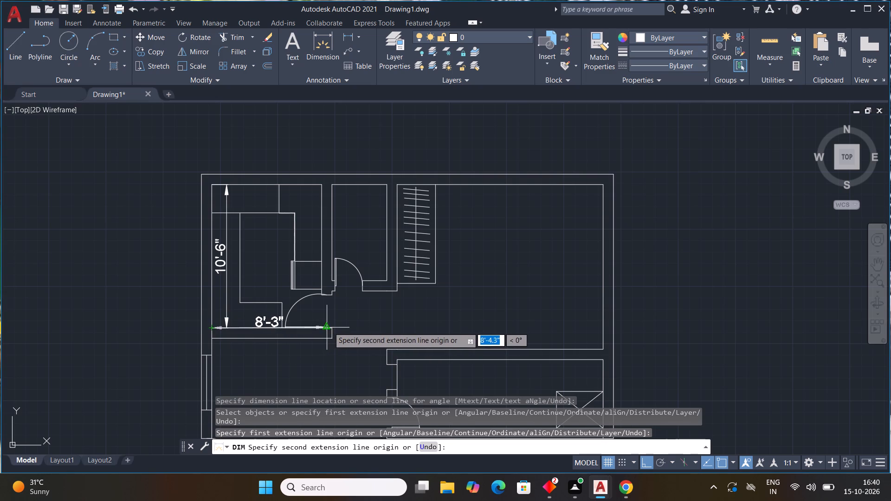
left_click(334, 327)
left_click(335, 318)
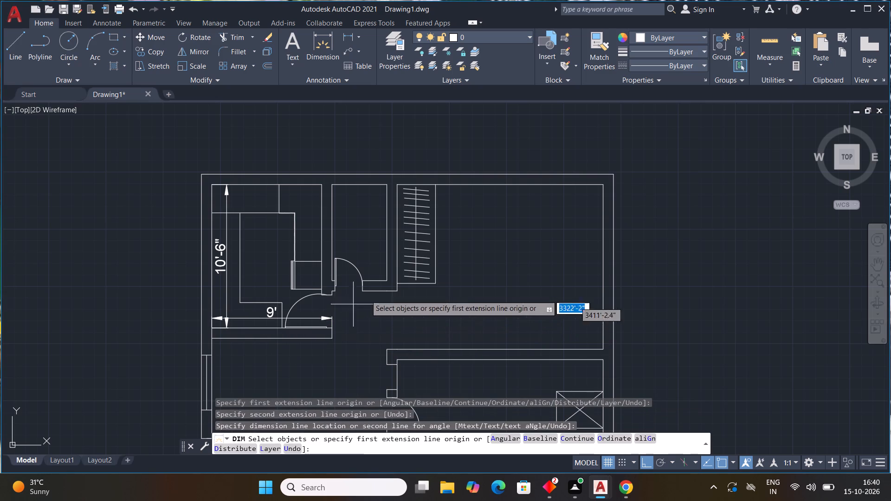
Dimension the inner width and height of the small room between the upper-left room and the hatched closet, placing both inside it.
left_click(317, 48)
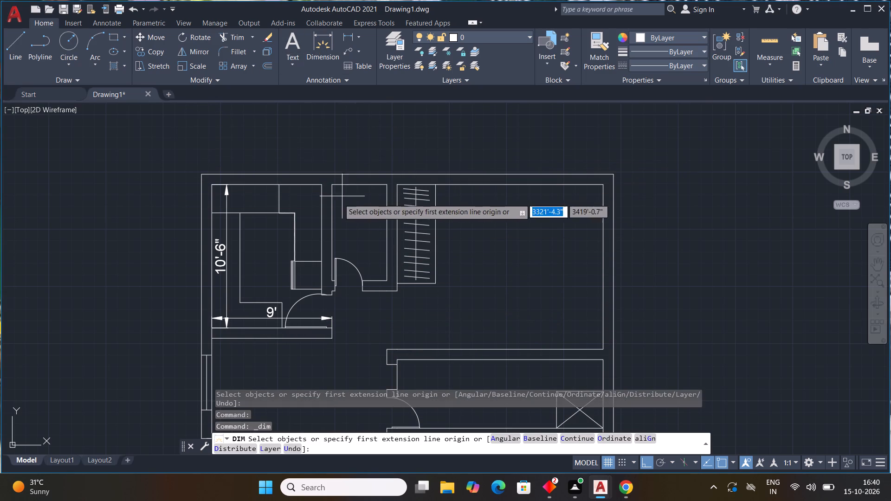
left_click(332, 186)
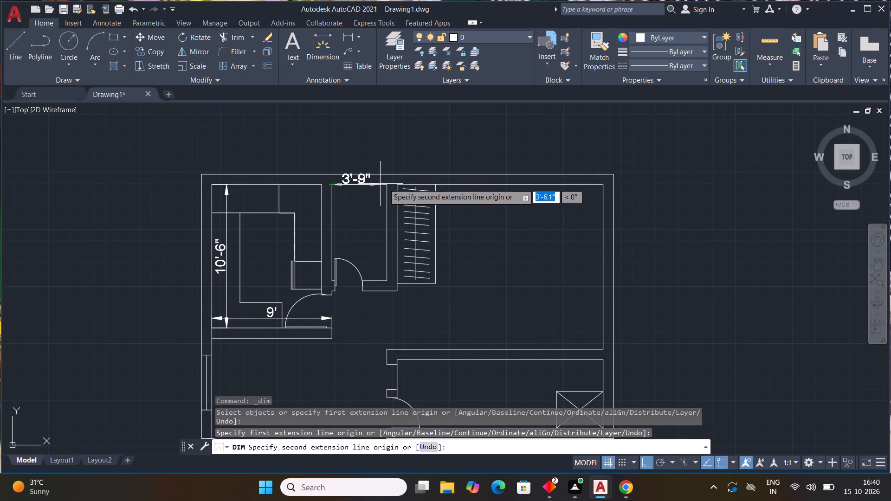
left_click(387, 183)
left_click(385, 193)
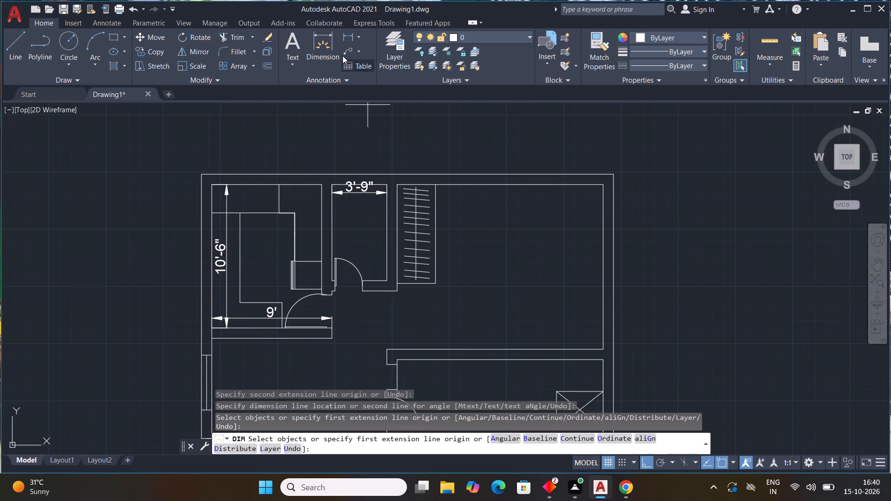
left_click(338, 51)
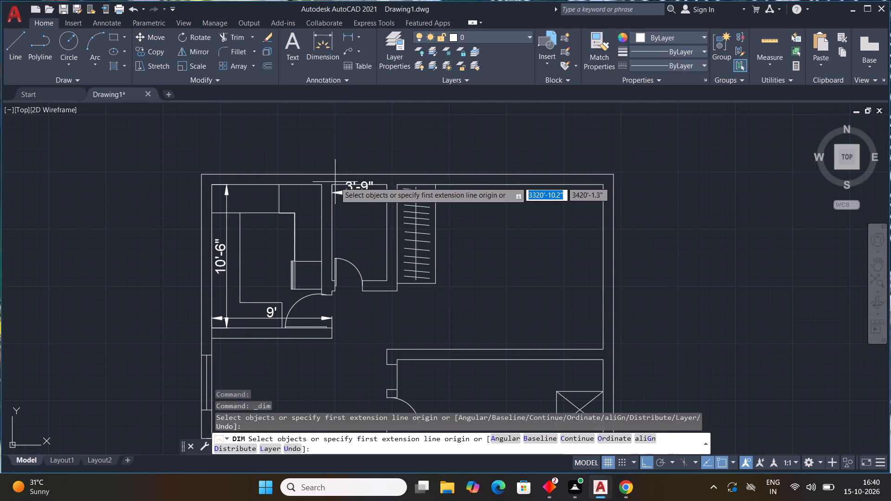
left_click_drag(333, 183, 329, 189)
scroll(330, 278, "up", 3)
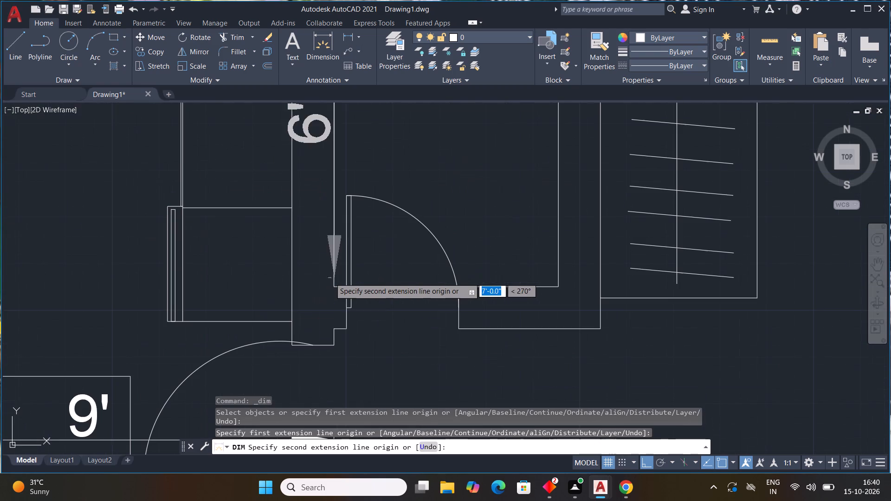
left_click(332, 289)
scroll(358, 295, "down", 3)
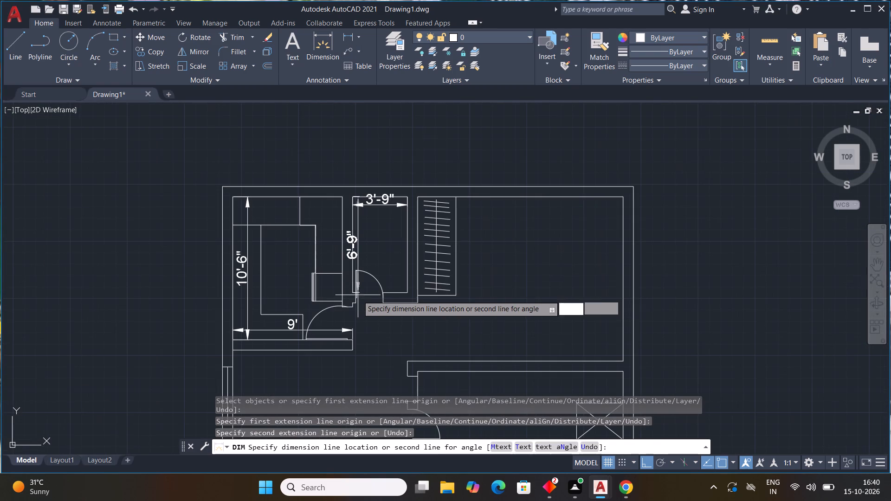
left_click(362, 296)
Dimension the upper-right room's inner width, including the closet, and its height down to the narrow room's upper wall, placing both inside.
left_click(321, 61)
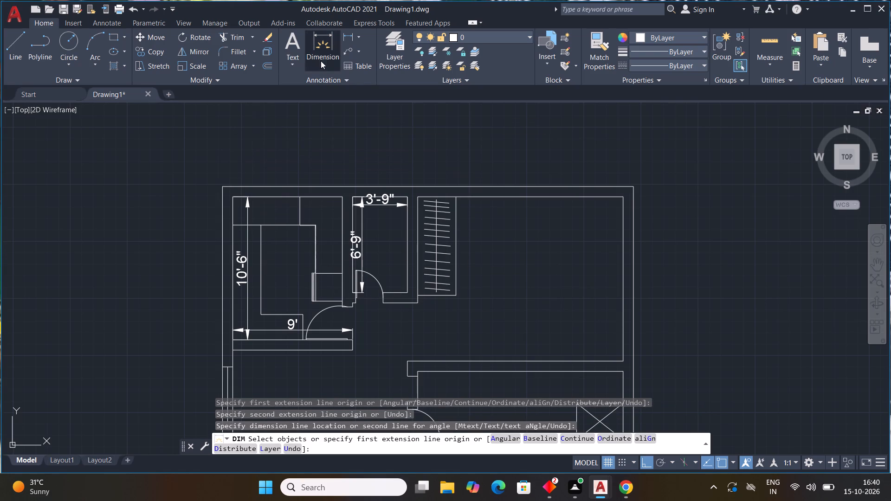
middle_click_drag(505, 199, 322, 251)
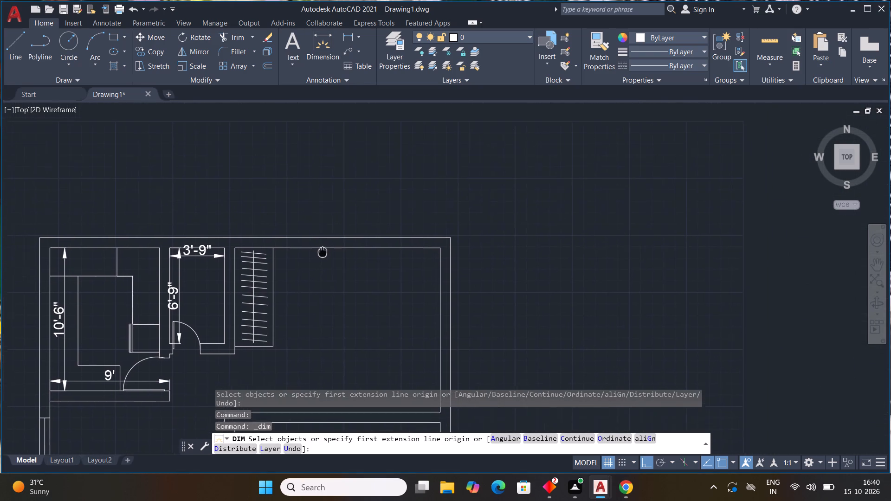
middle_click_drag(322, 251, 312, 264)
scroll(312, 264, "up", 1)
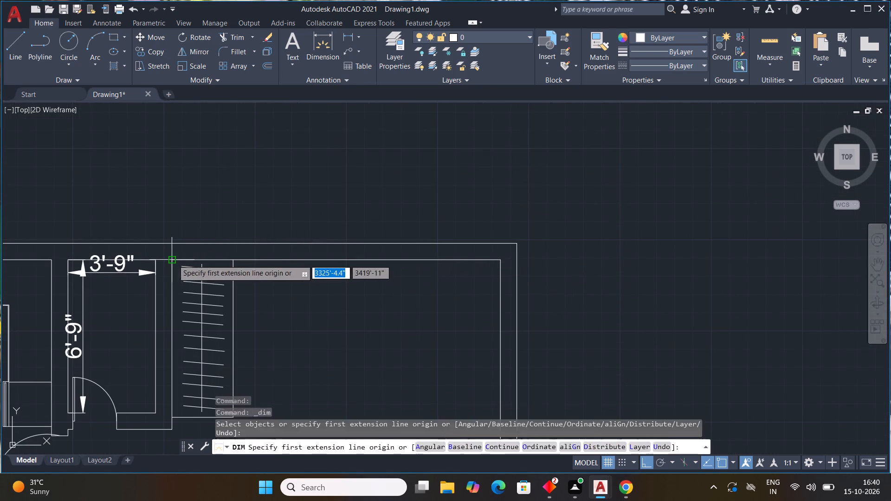
left_click(173, 260)
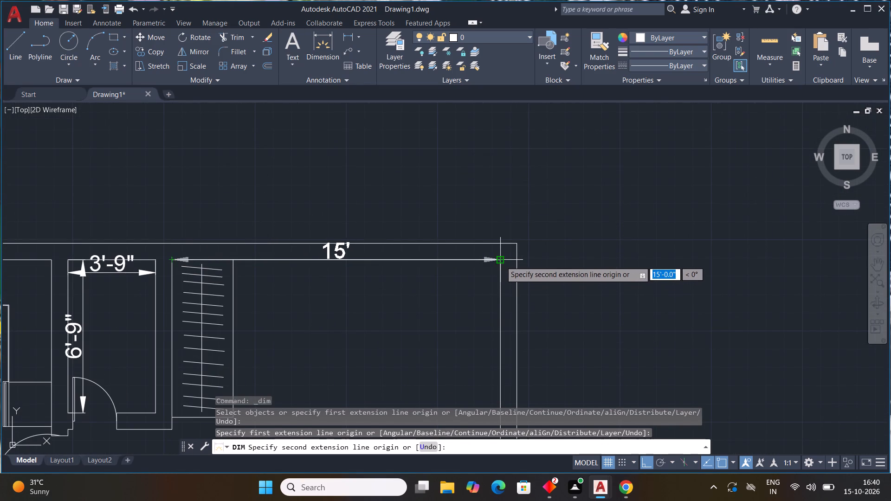
left_click_drag(501, 261, 498, 272)
left_click(494, 301)
left_click(336, 61)
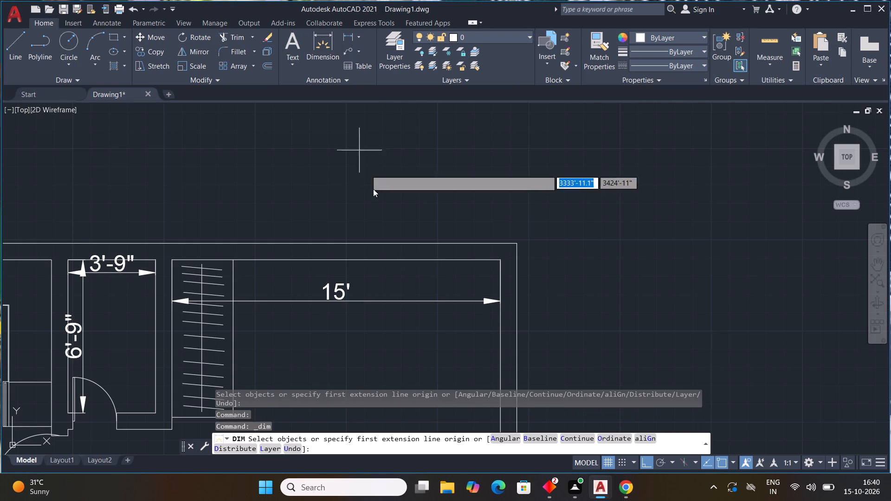
scroll(396, 223, "down", 3)
left_click(465, 250)
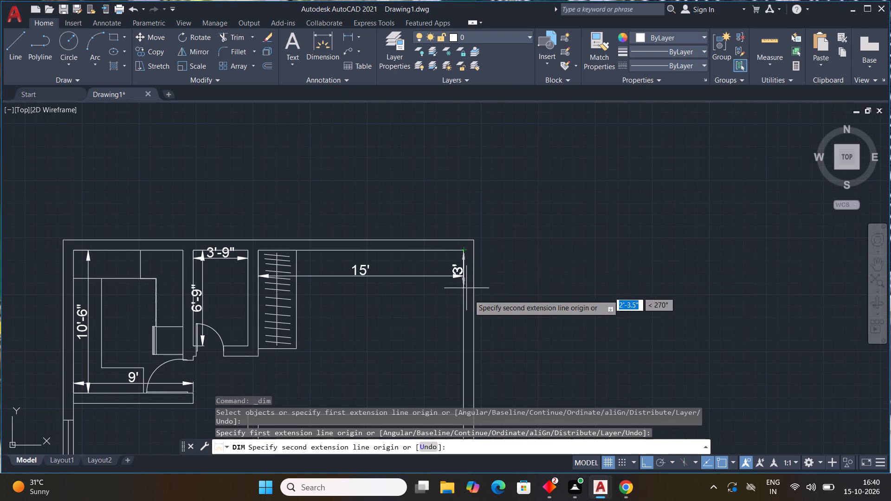
scroll(478, 315, "down", 2)
middle_click_drag(463, 270, 412, 219)
scroll(423, 309, "up", 3)
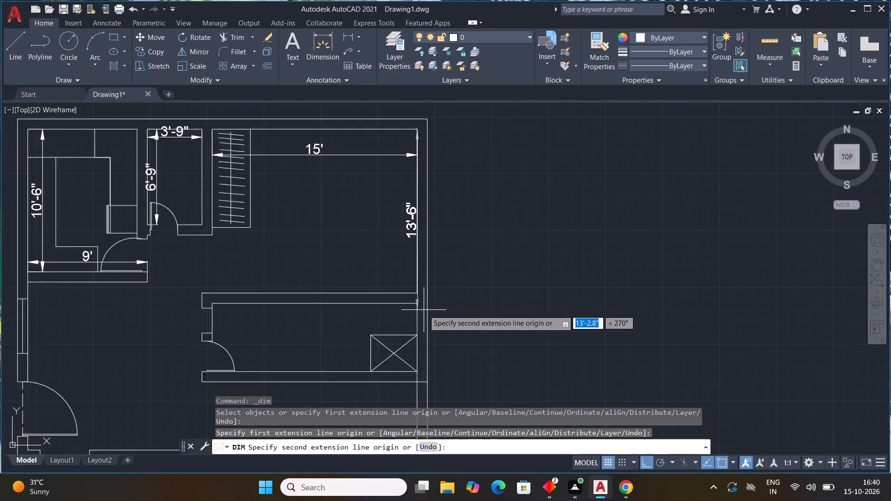
left_click_drag(414, 283, 403, 279)
left_click(371, 273)
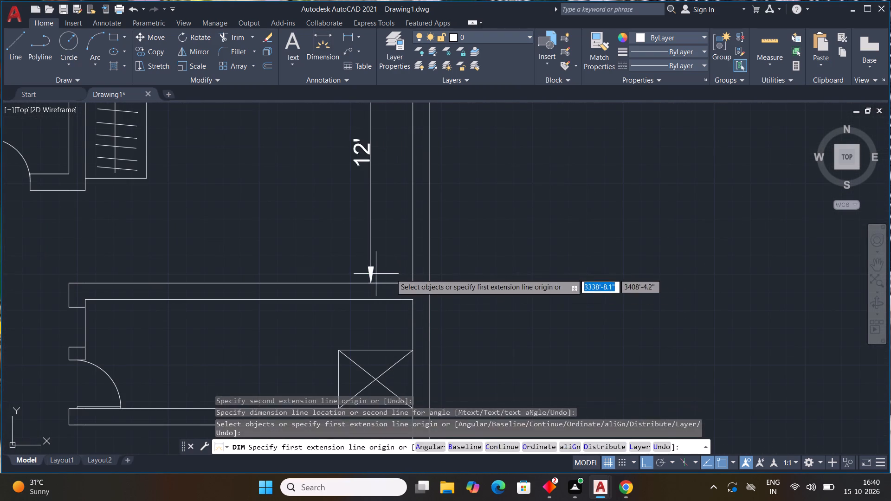
Dimension the narrow right-hand room's inner height, placing the vertical dimension inside it through the crossed box.
scroll(401, 279, "down", 3)
left_click(318, 51)
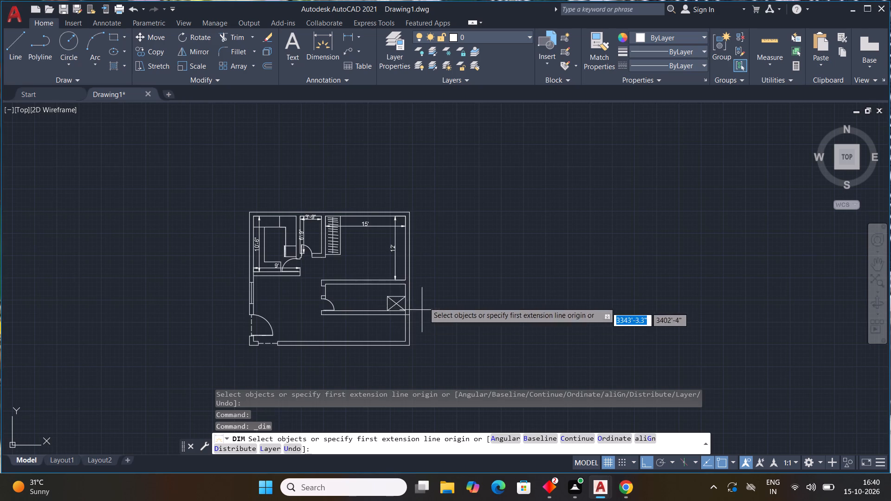
scroll(424, 293, "up", 2)
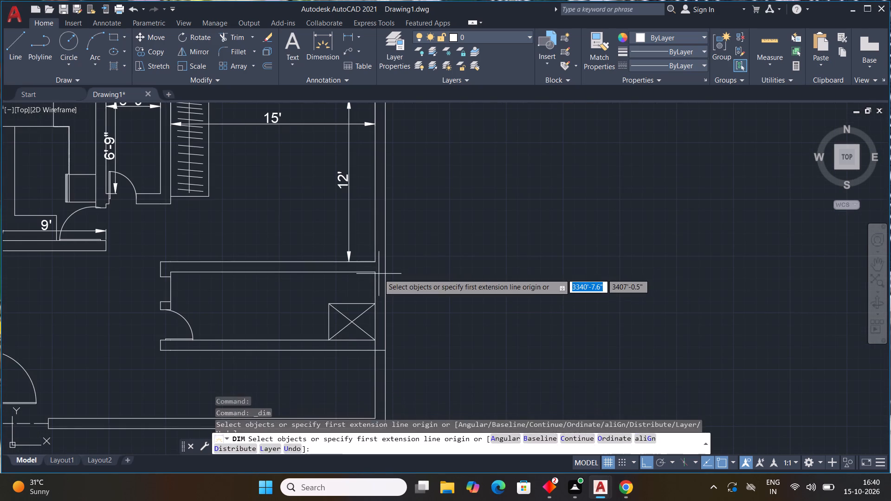
left_click(375, 272)
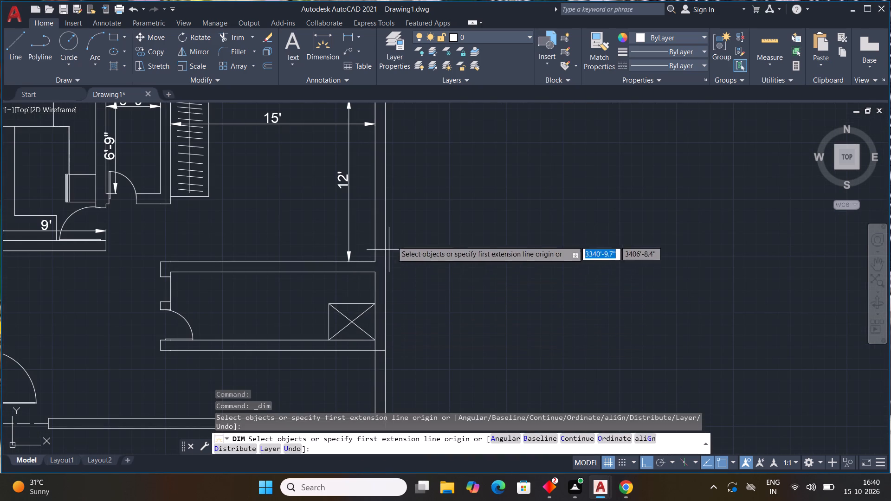
double_click(321, 40)
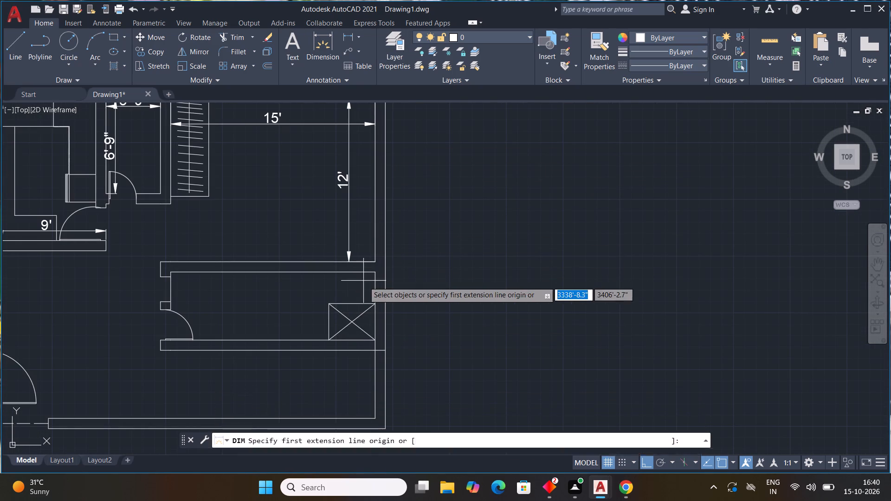
left_click_drag(374, 274, 376, 284)
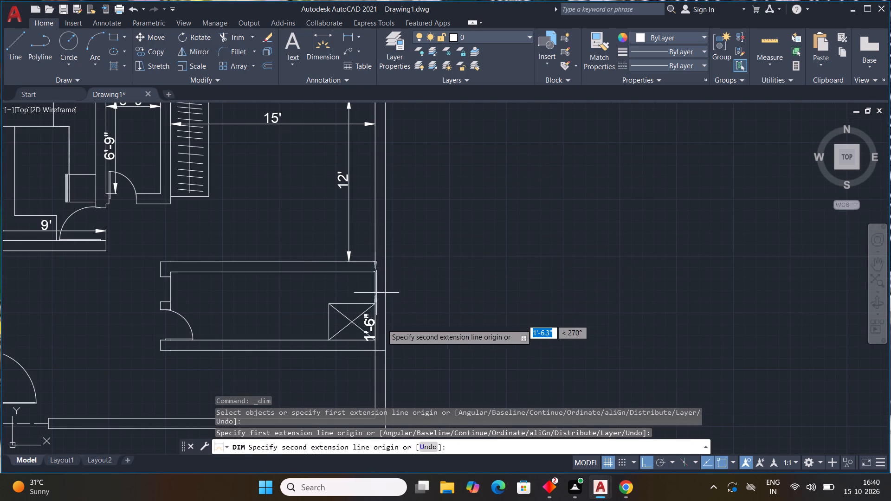
left_click_drag(374, 341, 365, 333)
left_click(350, 334)
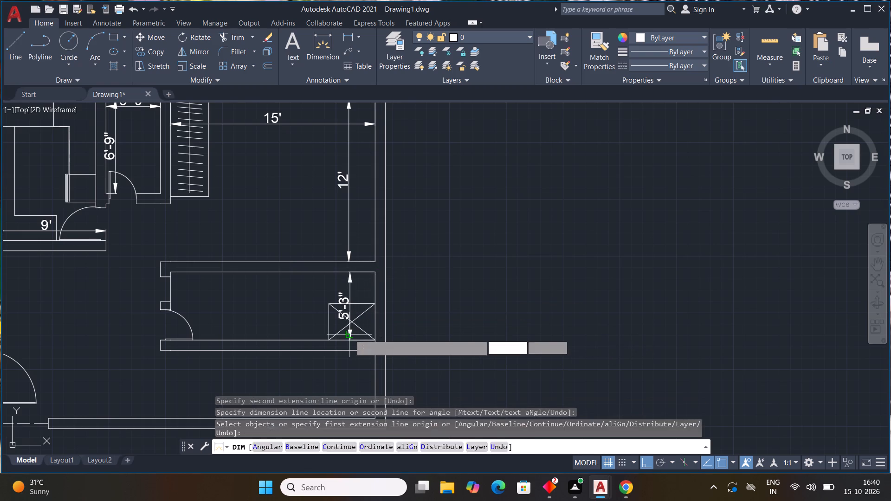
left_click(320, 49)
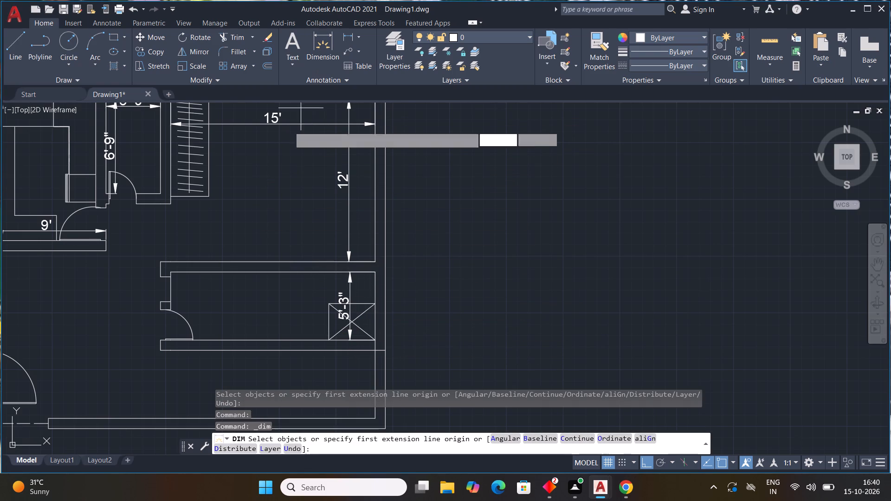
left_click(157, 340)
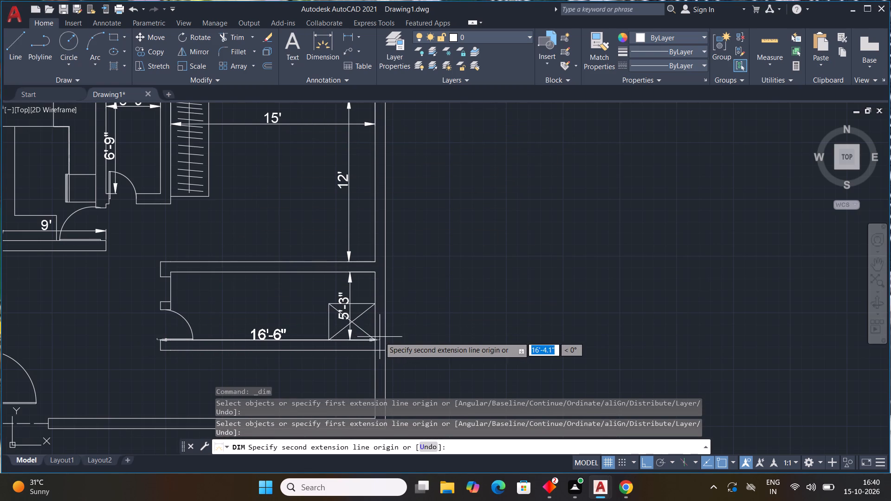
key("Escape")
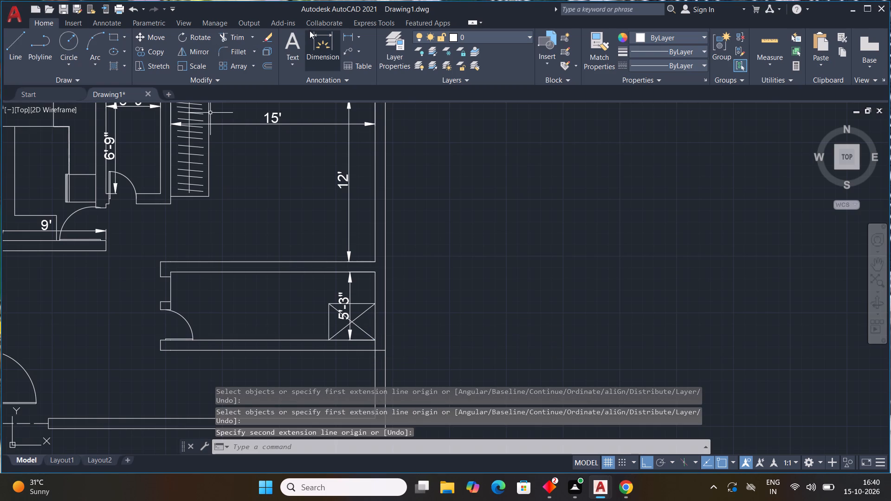
Dimension the narrow right-hand room's inner width, placing the dimension just below its upper wall.
left_click(316, 32)
scroll(195, 250, "up", 1)
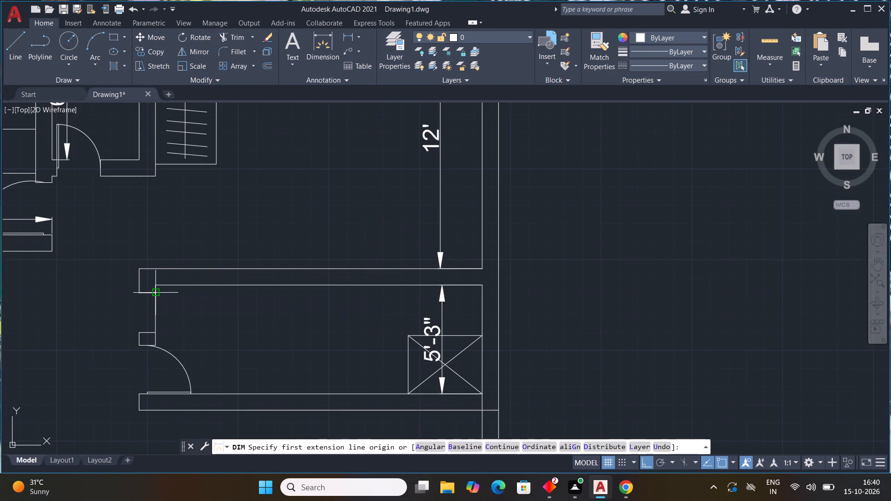
left_click_drag(156, 286, 168, 286)
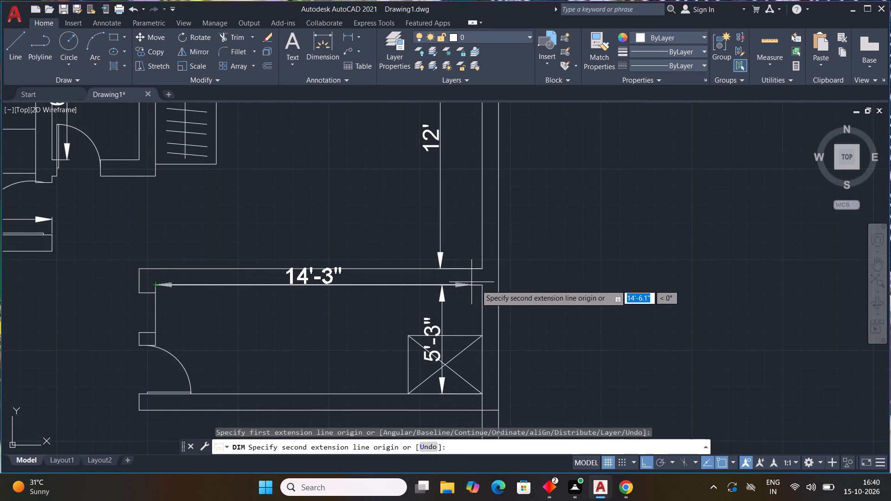
left_click_drag(484, 283, 481, 293)
left_click(481, 295)
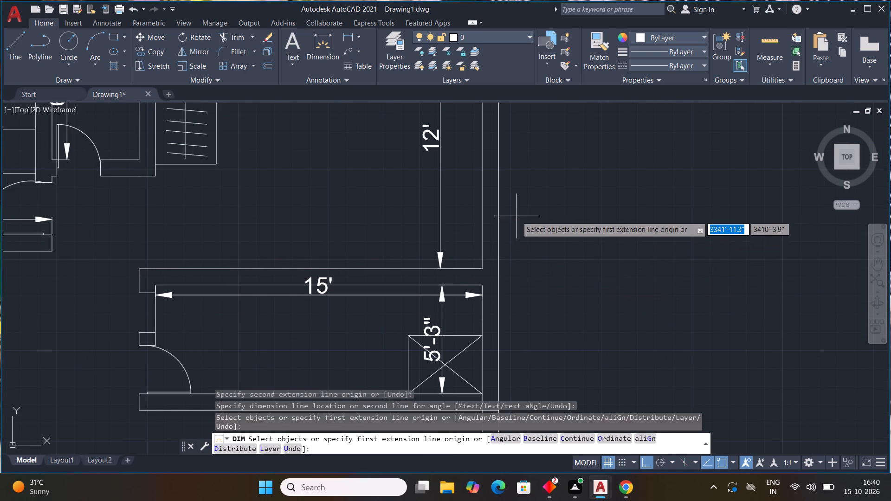
Dimension the lower-left room's height from the partition's underside to the bottom wall's inner face, placing it near the partition's free end.
scroll(517, 216, "down", 3)
scroll(506, 266, "up", 2)
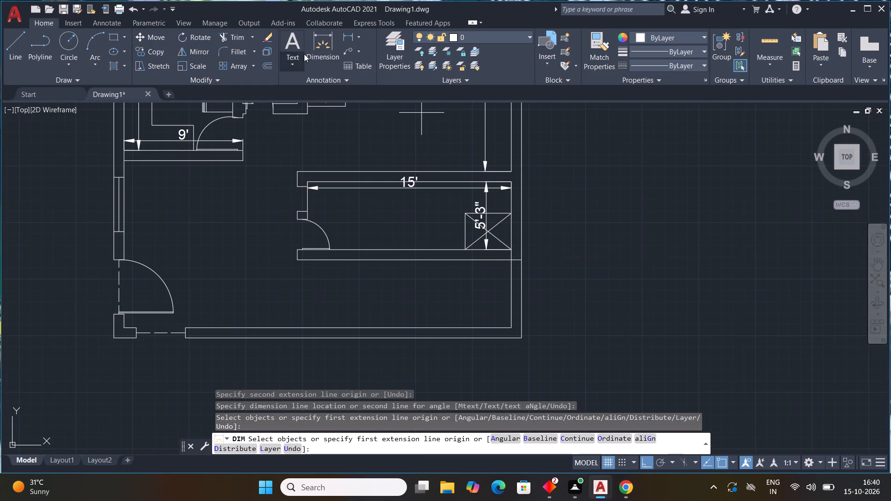
left_click(322, 54)
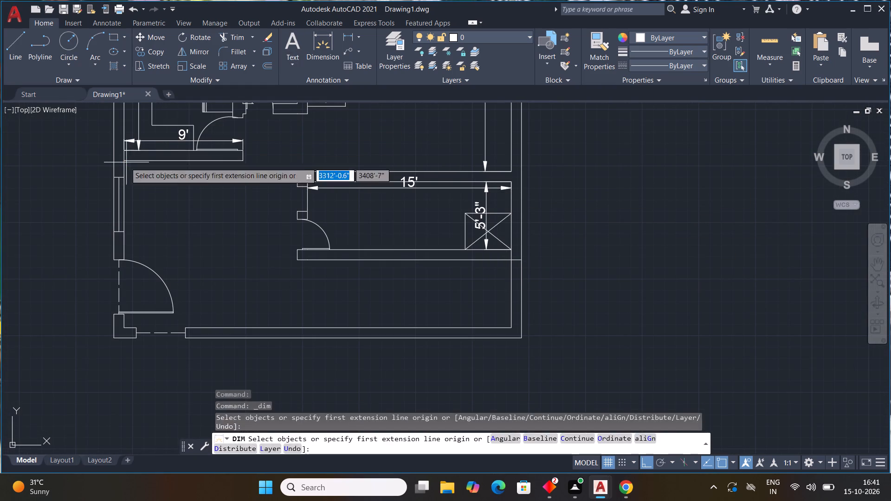
left_click(124, 162)
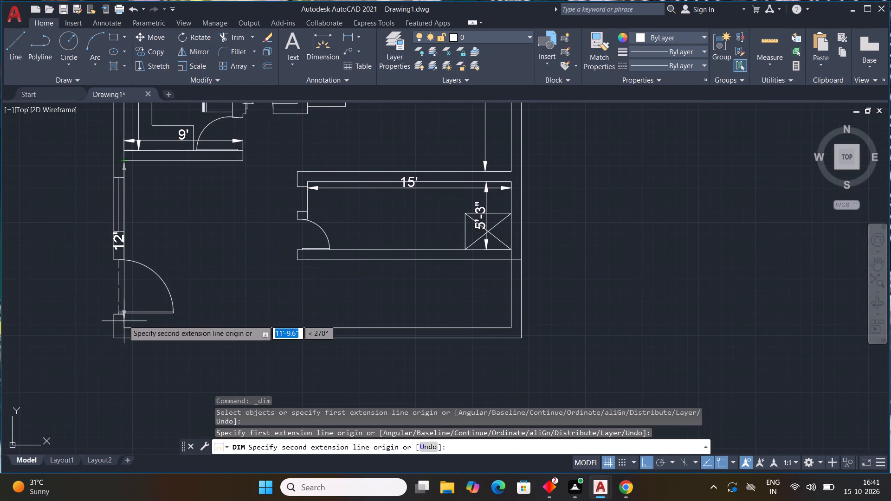
left_click(123, 328)
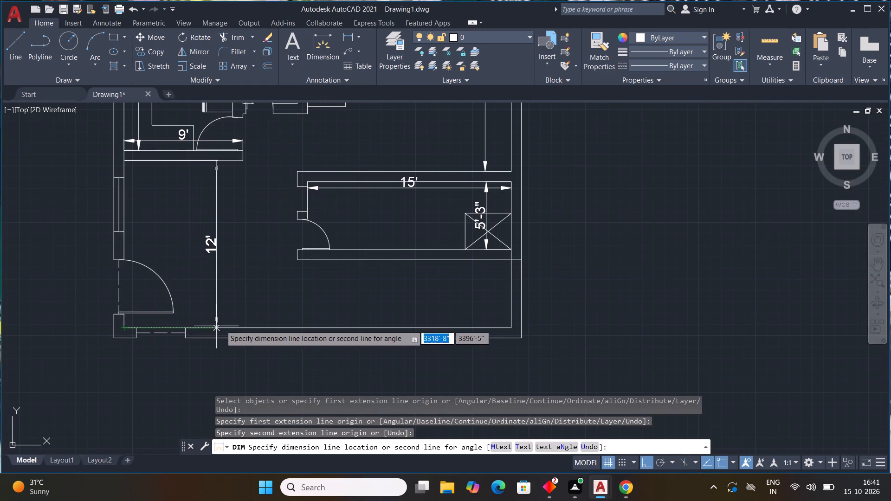
left_click(241, 321)
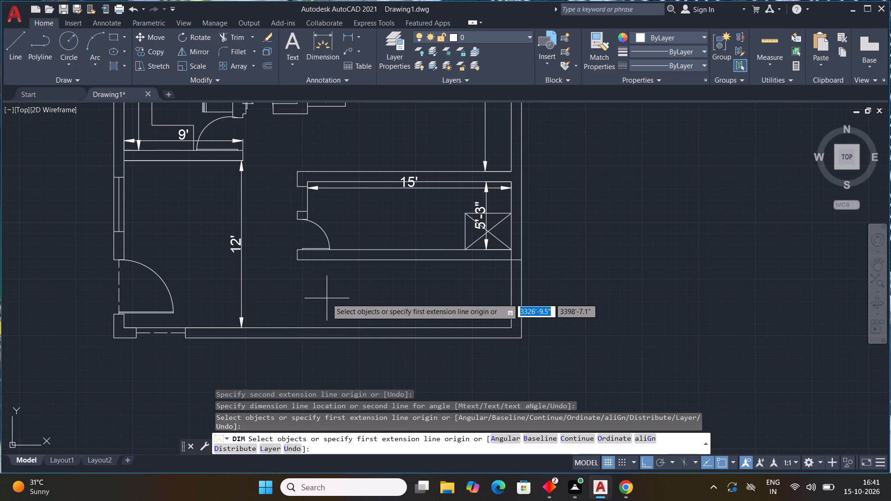
scroll(327, 298, "down", 3)
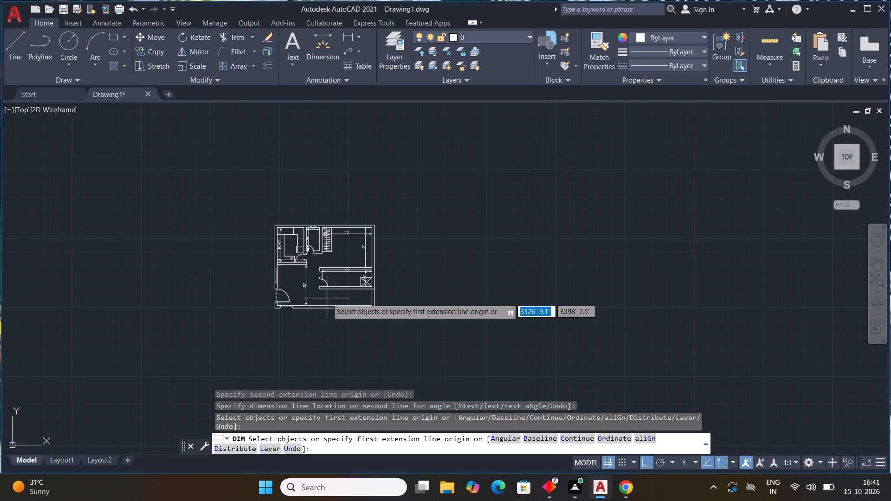
scroll(340, 291, "down", 2)
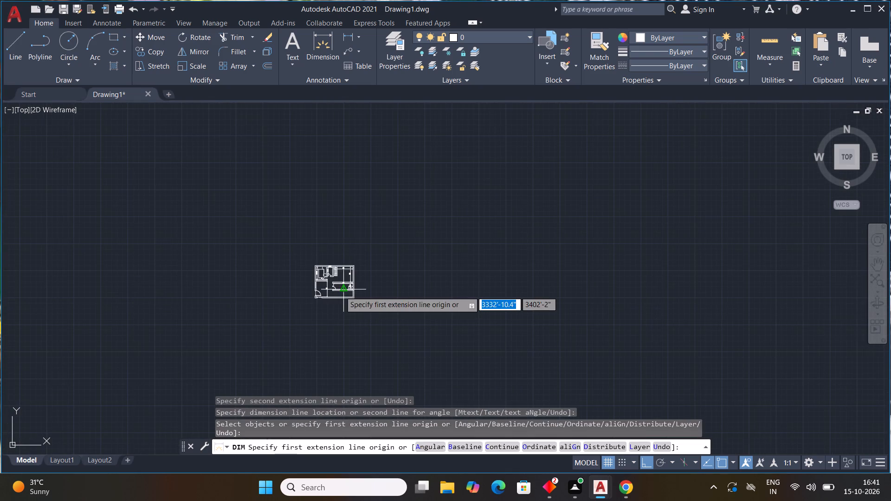
scroll(340, 291, "up", 6)
scroll(347, 278, "down", 4)
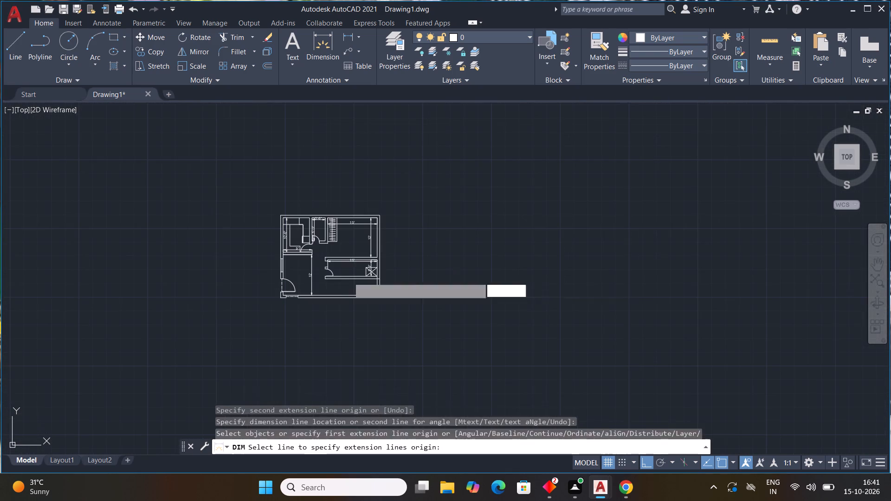
key("Escape")
key("Escape")
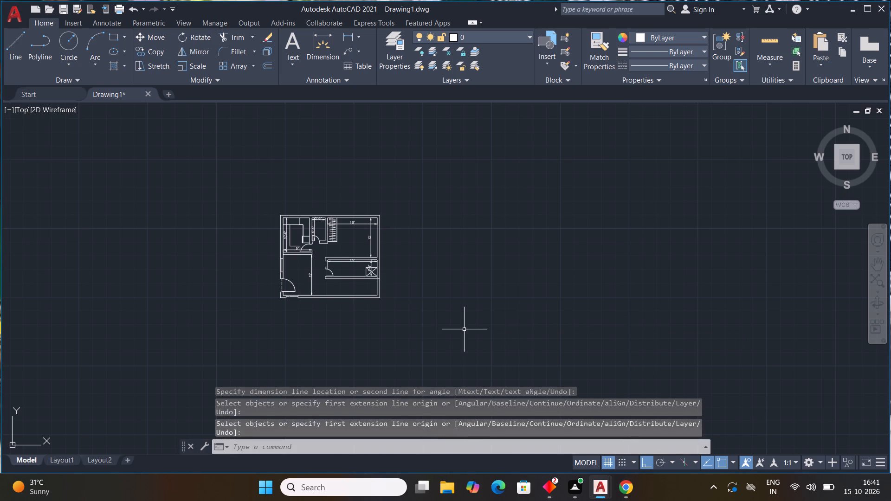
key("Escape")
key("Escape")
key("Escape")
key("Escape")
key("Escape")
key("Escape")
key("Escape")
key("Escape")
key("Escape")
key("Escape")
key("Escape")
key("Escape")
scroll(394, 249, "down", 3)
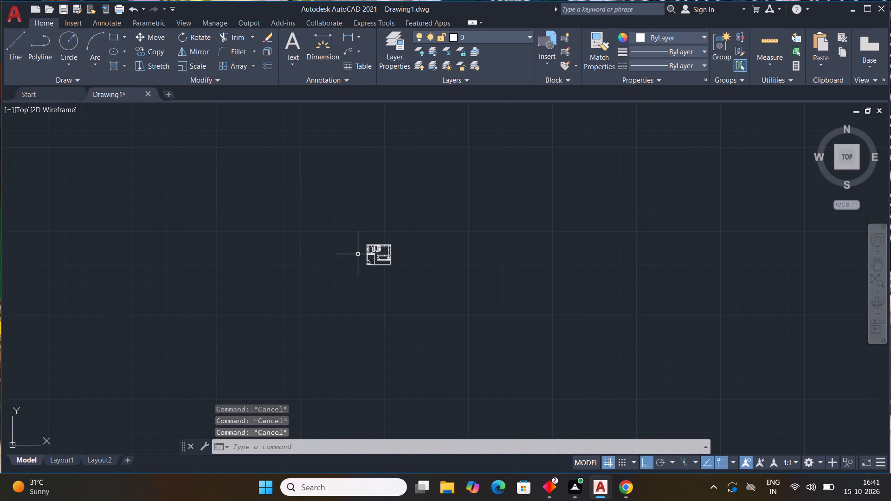
Dimension the plan's overall outer width between its top corners, placing the dimension just above the top wall.
scroll(381, 247, "up", 7)
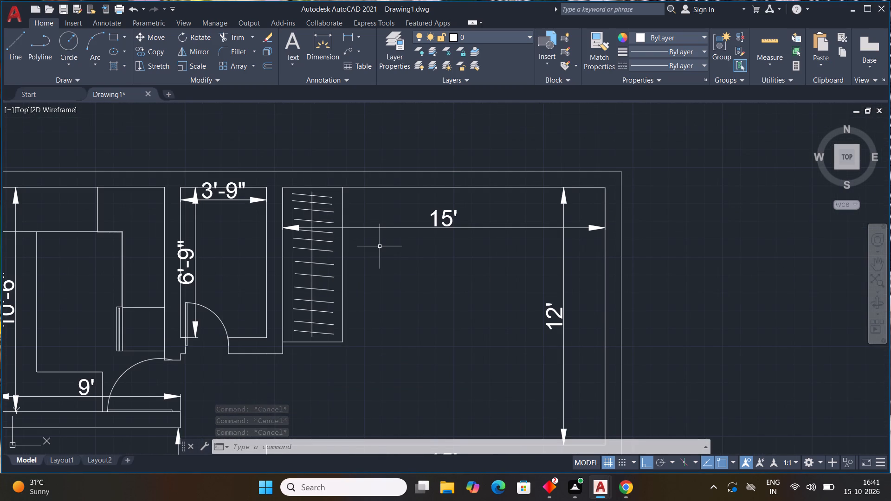
left_click(324, 56)
scroll(420, 126, "down", 2)
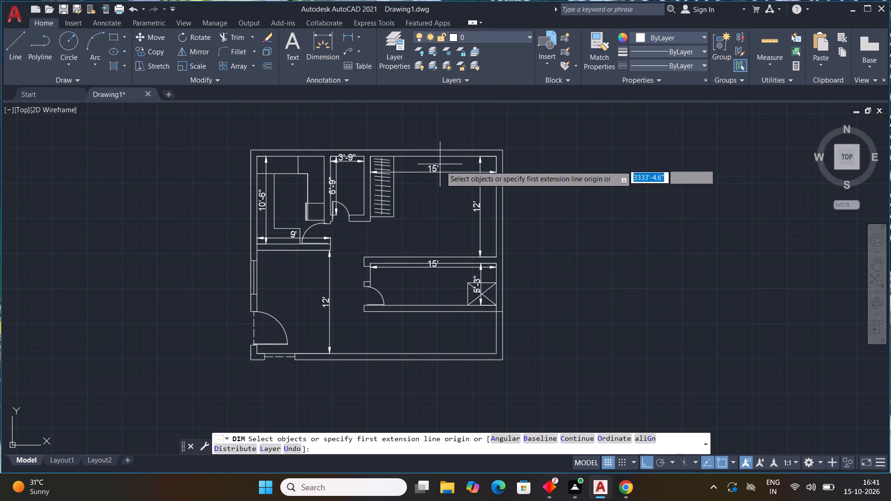
left_click(254, 152)
left_click(504, 150)
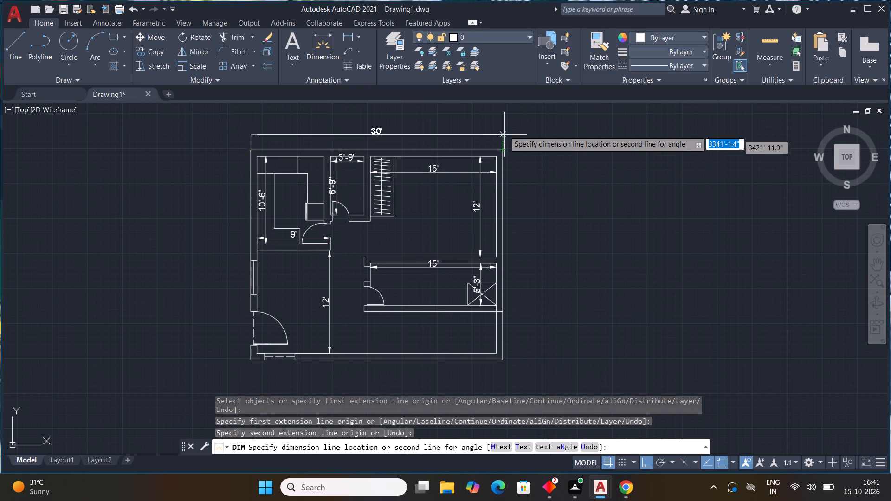
left_click(504, 135)
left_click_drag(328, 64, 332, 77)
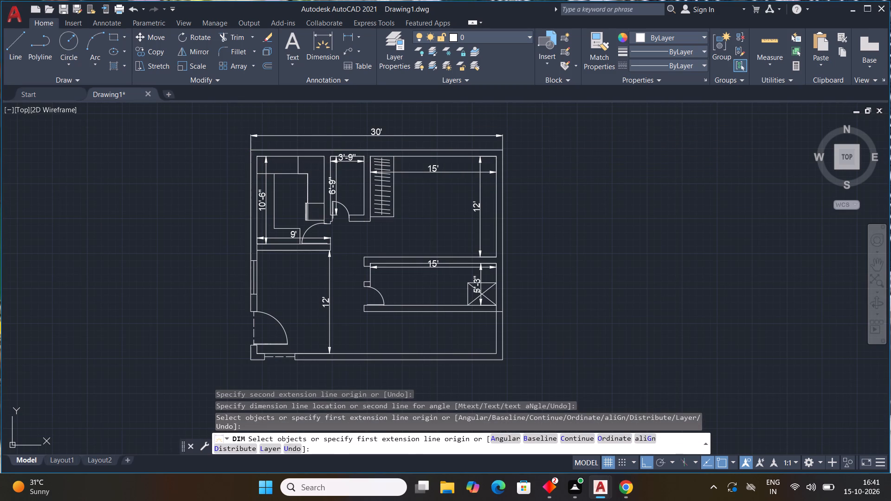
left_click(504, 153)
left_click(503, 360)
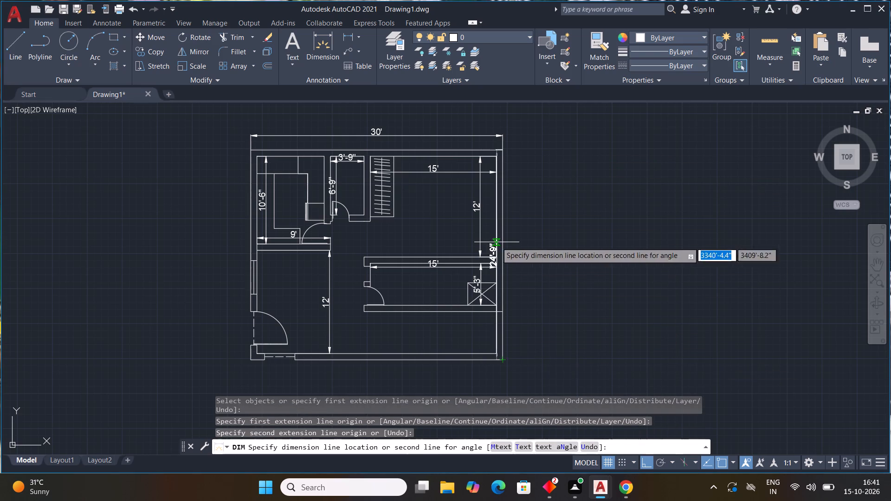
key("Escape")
Dimension the plan's overall outer height between its right-hand corners, placing the dimension just outside the right wall.
left_click(327, 63)
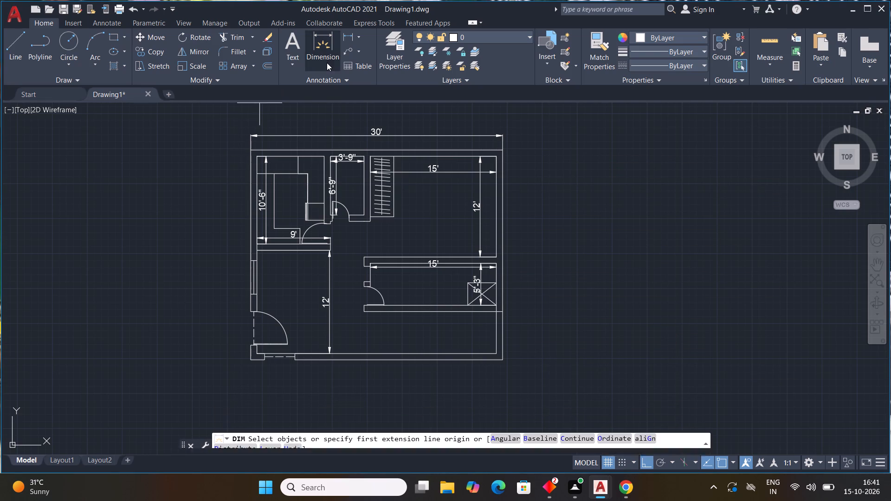
left_click_drag(503, 360, 503, 355)
left_click(500, 150)
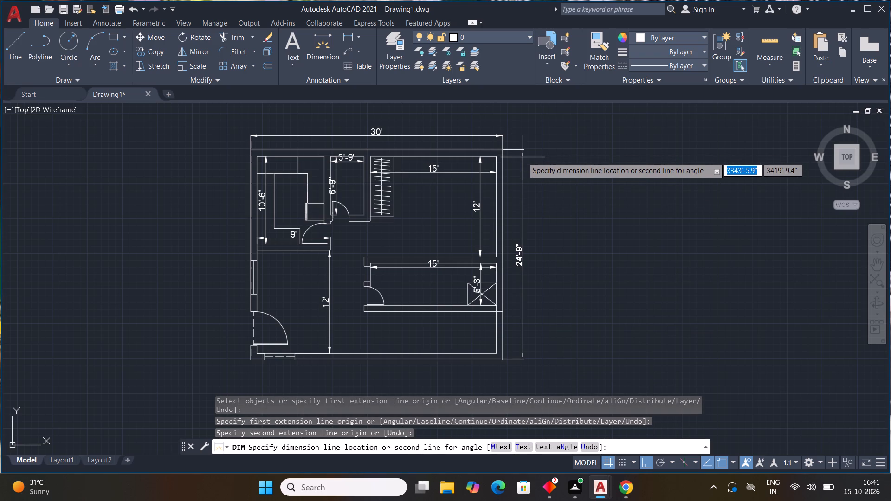
left_click(518, 158)
key("Escape")
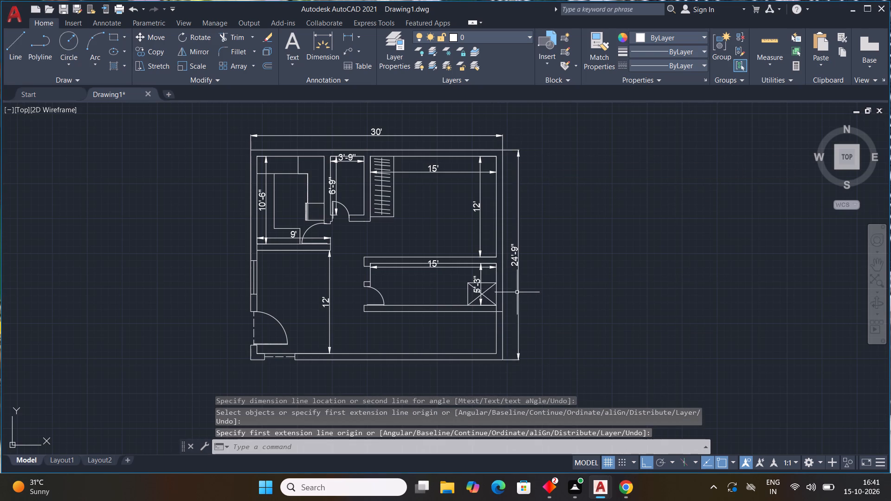
Override the overall height dimension's text with 25'0".
double_click(514, 261)
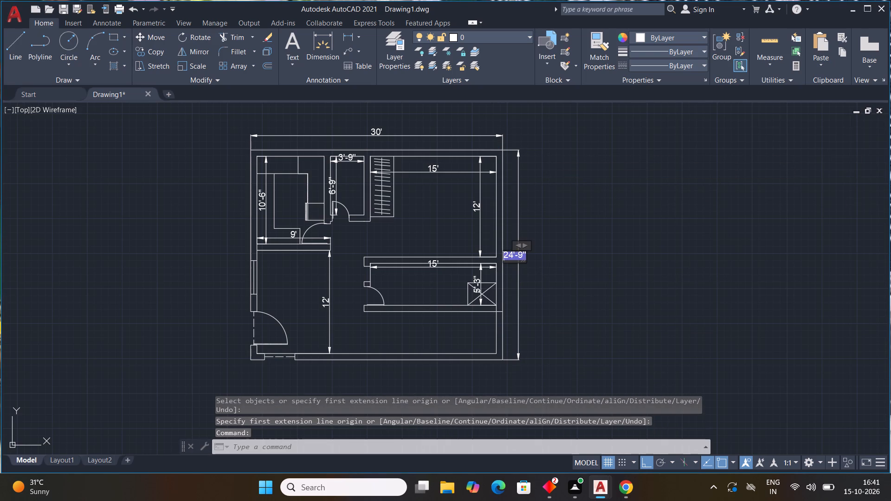
key("Delete")
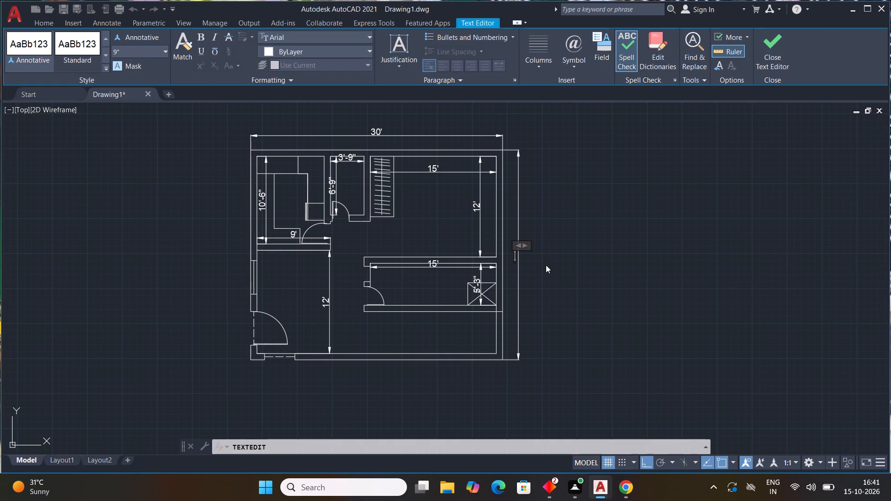
type("25")
type("'0\"")
key("Return")
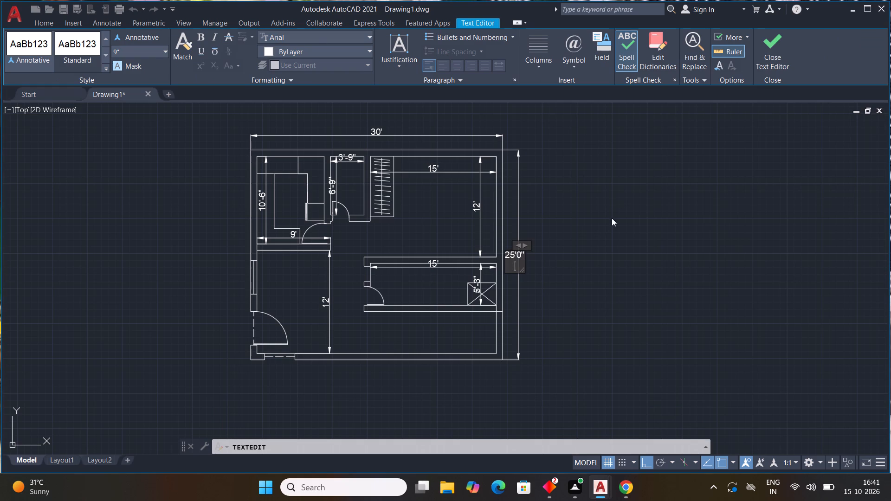
left_click(610, 226)
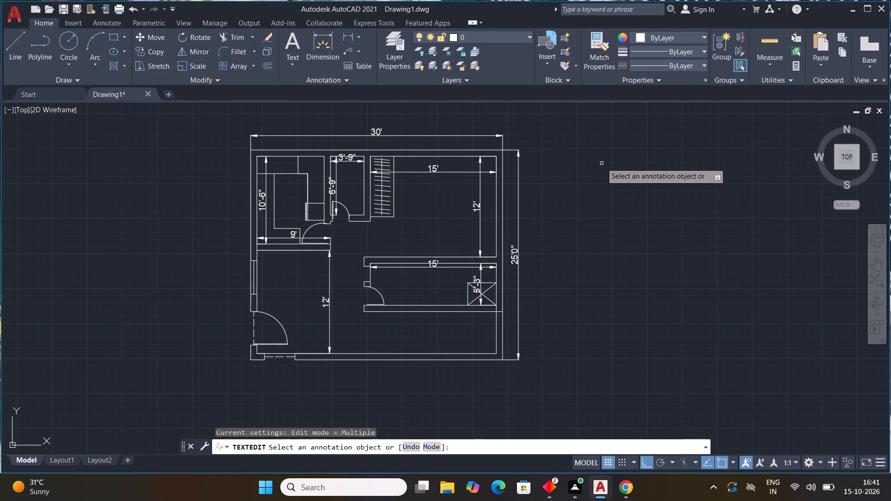
key("Escape")
key("Escape")
key("Escape")
key("Escape")
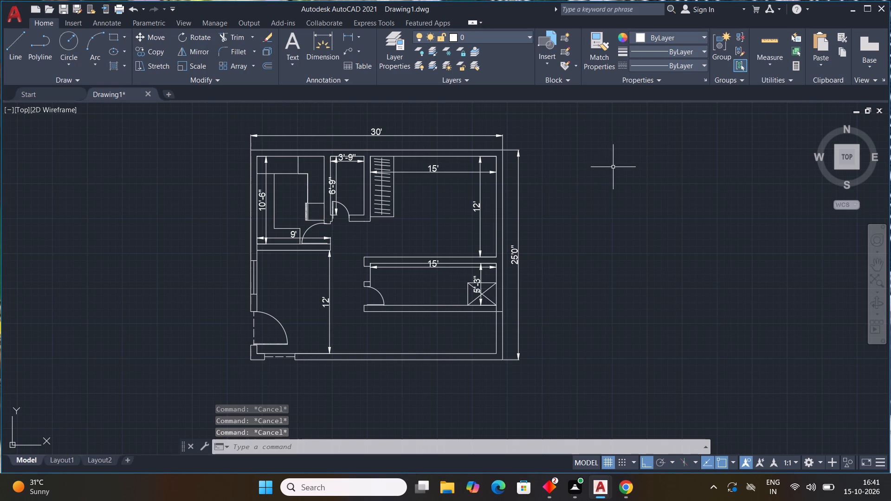
Insert the Bed - Queen block from DesignCenter's Home - Space Planner drawing at scale 1 in the empty area right of the plan.
key("ctrl+2")
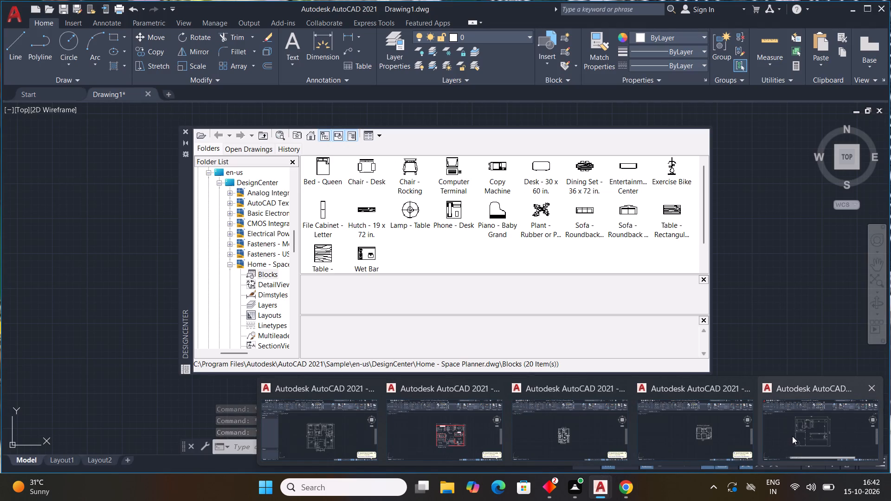
left_click(792, 436)
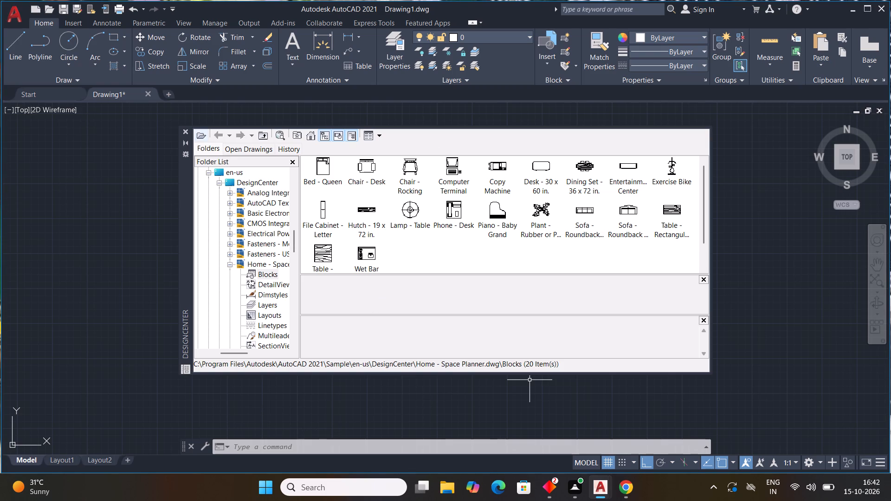
scroll(210, 148, "down", 3)
scroll(212, 149, "up", 1)
double_click(318, 173)
left_click(524, 316)
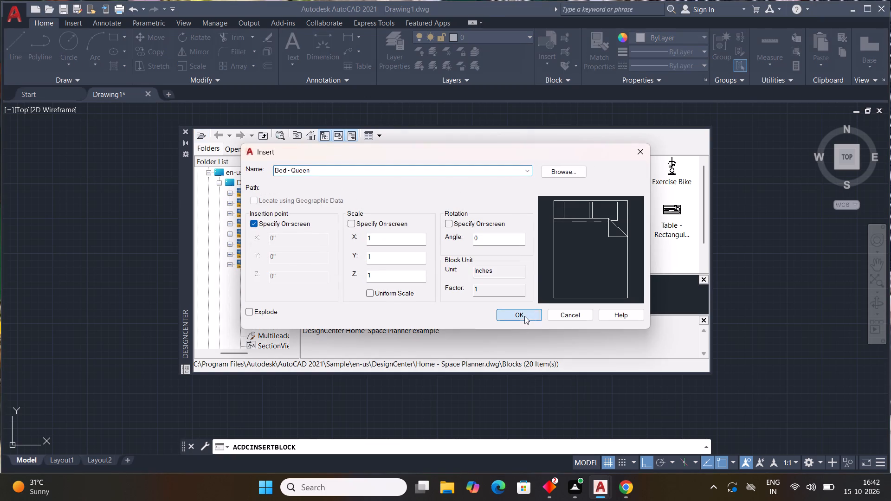
left_click(753, 228)
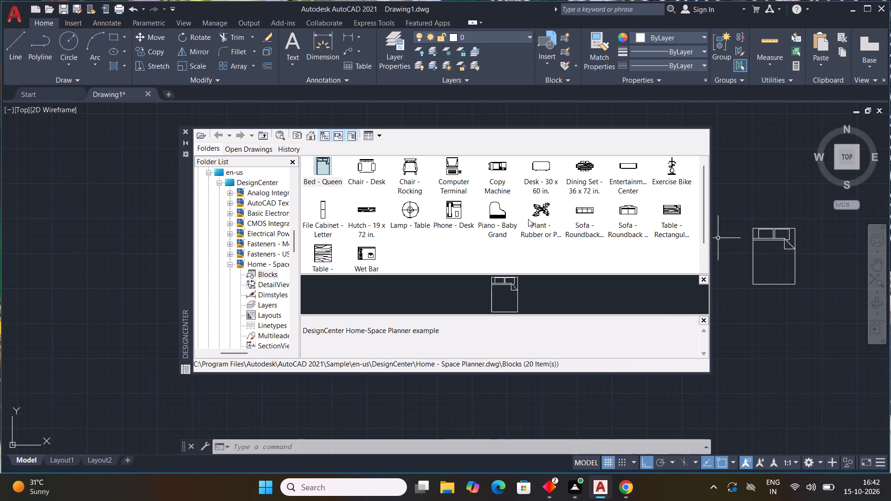
Insert the Sofa - Roundback 7 ft. block at scale 1 just below the queen bed.
double_click(583, 207)
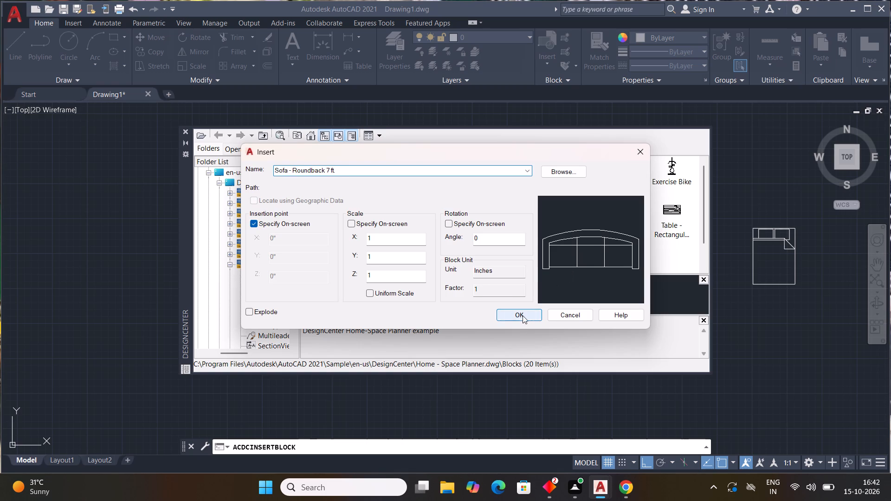
left_click(523, 315)
left_click(769, 313)
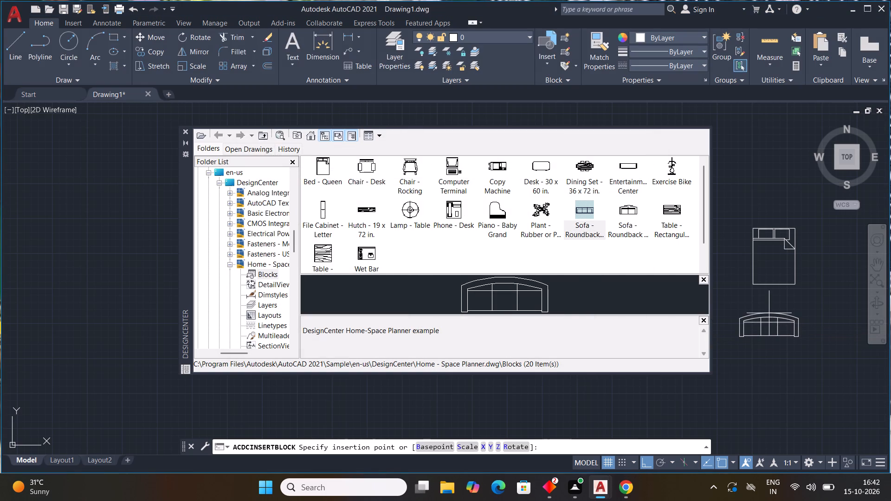
Insert the Desk - 30 x 60 in. block at scale 1 above the queen bed.
double_click(546, 163)
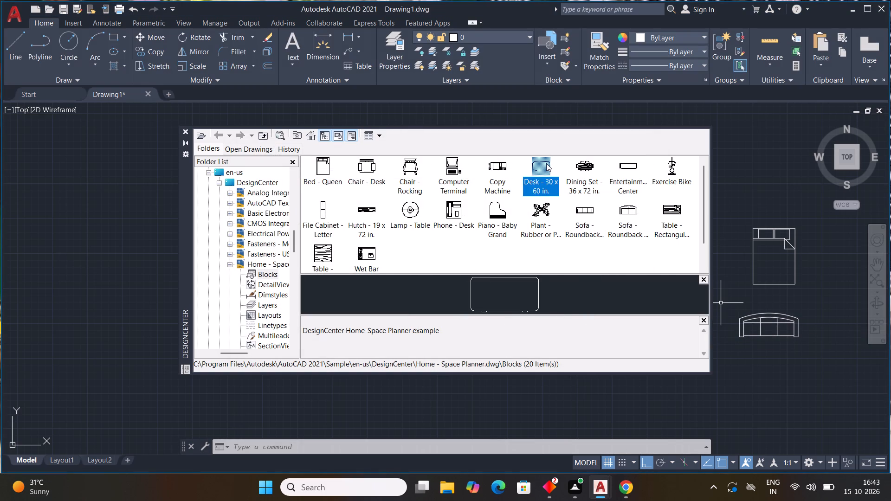
left_click(511, 318)
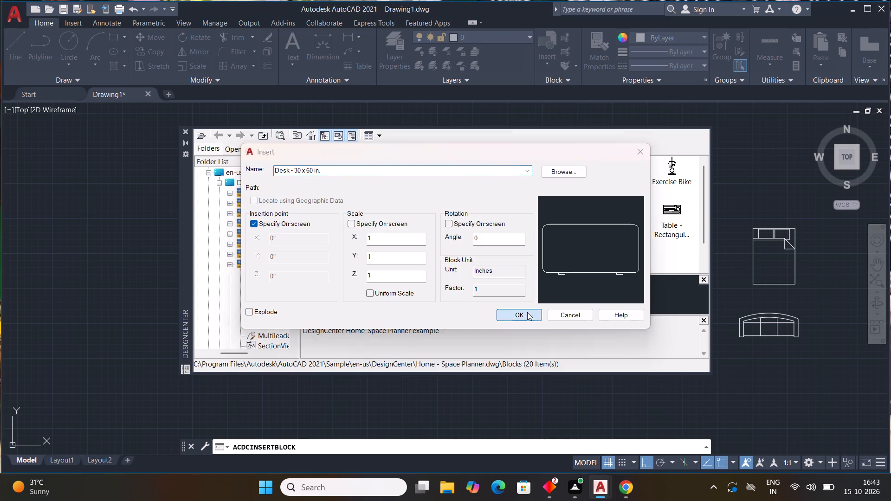
left_click(755, 157)
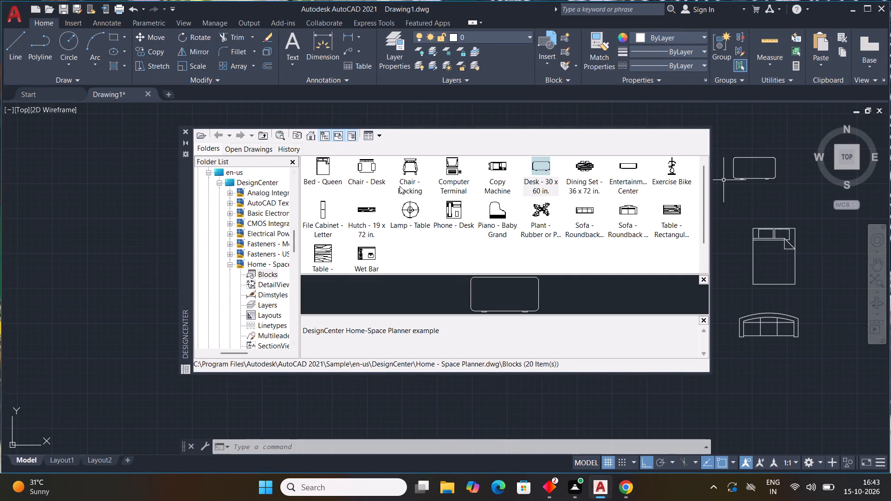
Insert the Chair - Rocking block at scale 1 between the desk and the queen bed.
double_click(412, 172)
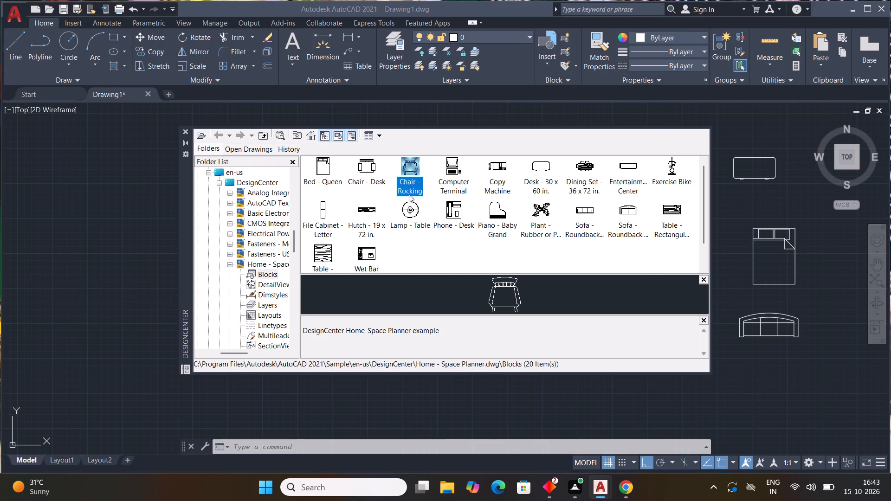
left_click(521, 315)
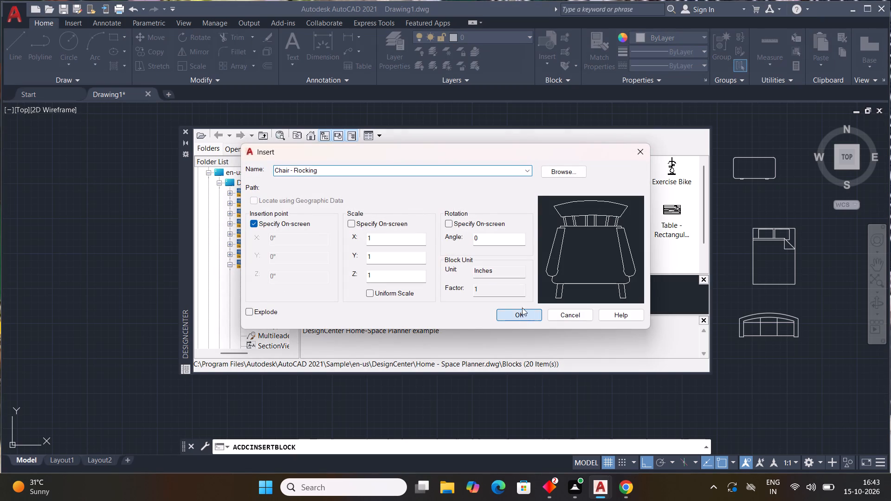
left_click(744, 197)
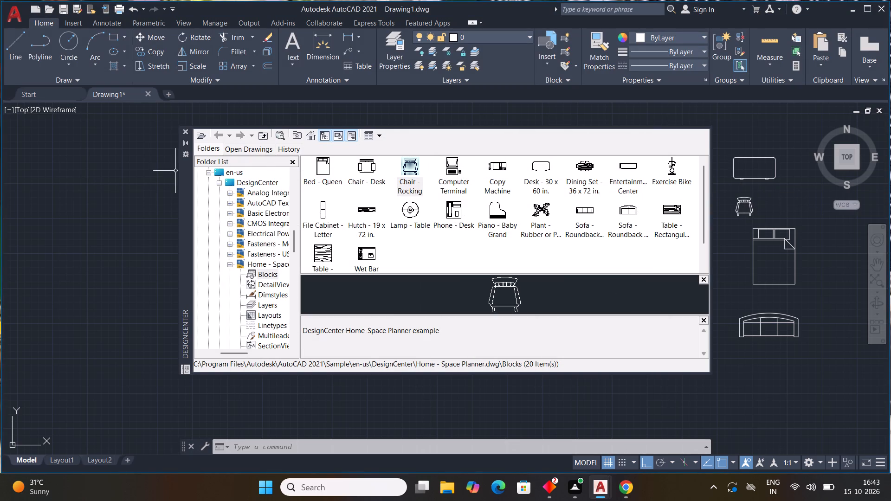
Insert the Range-Oven - 30 in top block from the DesignCenter Kitchens drawing at scale 1 above the desk.
scroll(265, 222, "down", 3)
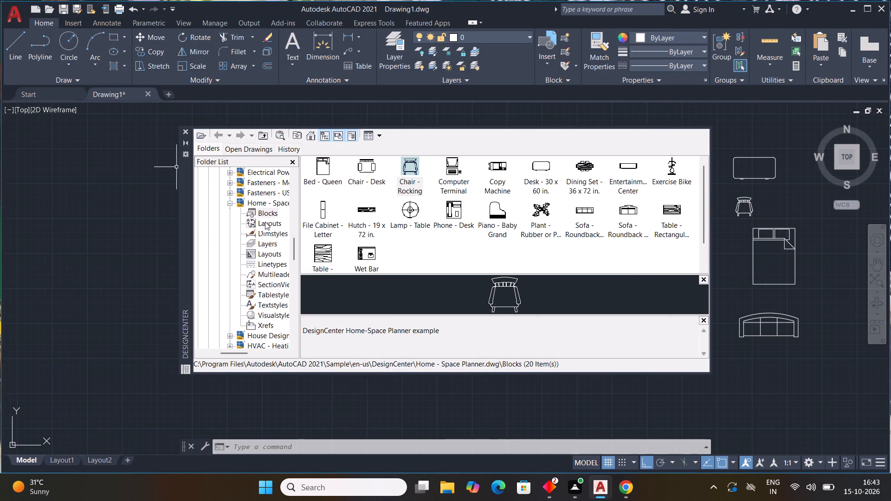
scroll(266, 226, "down", 5)
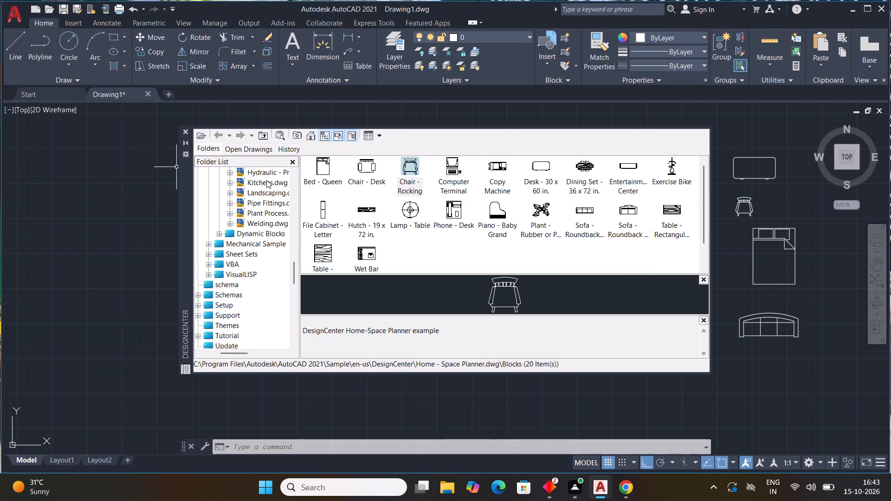
double_click(266, 180)
double_click(313, 166)
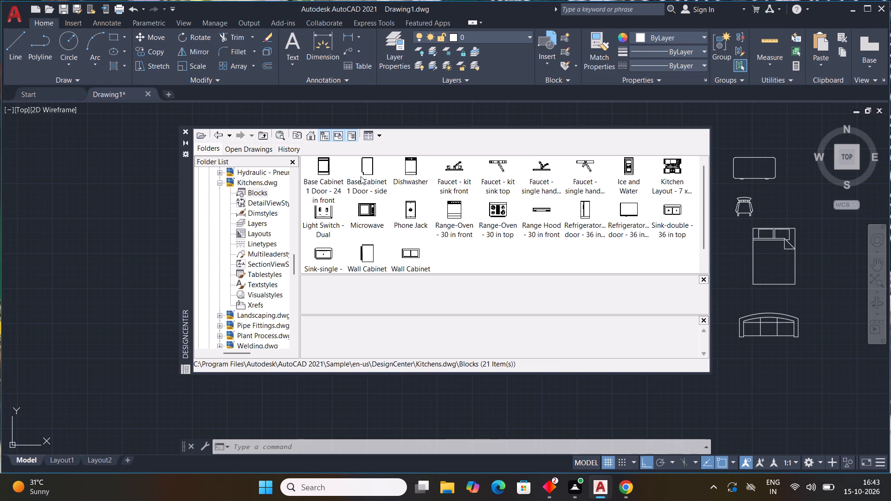
double_click(497, 203)
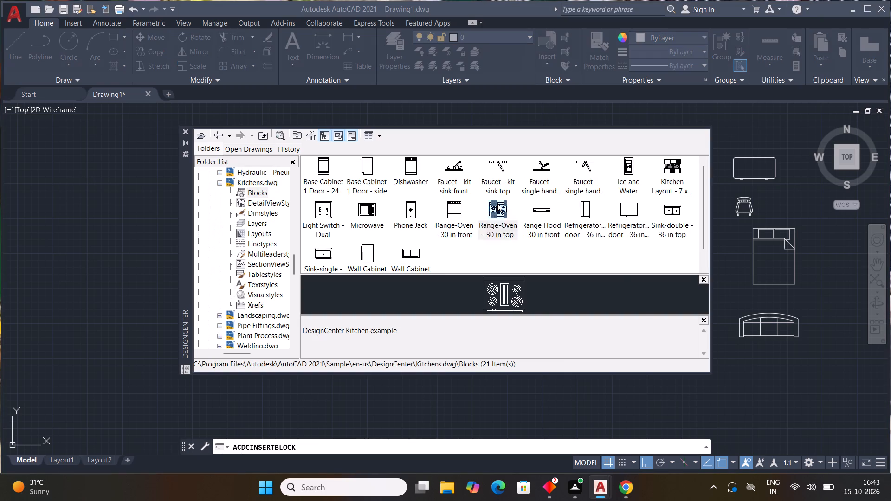
left_click(518, 317)
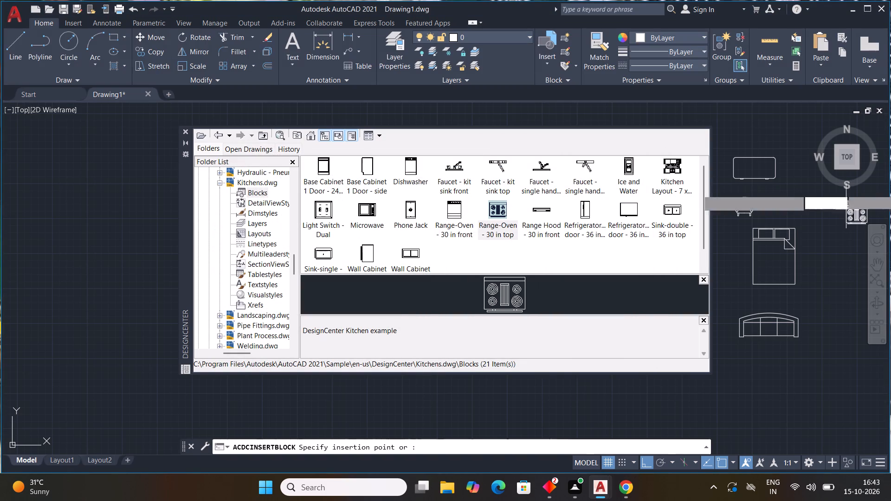
left_click(720, 115)
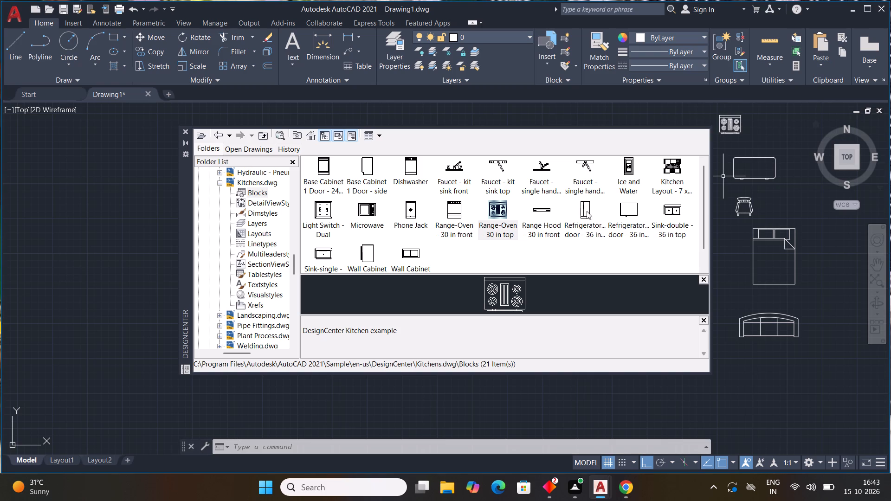
Insert the Sink-single - 30 in top block at scale 1 to the right of the range-oven.
double_click(319, 254)
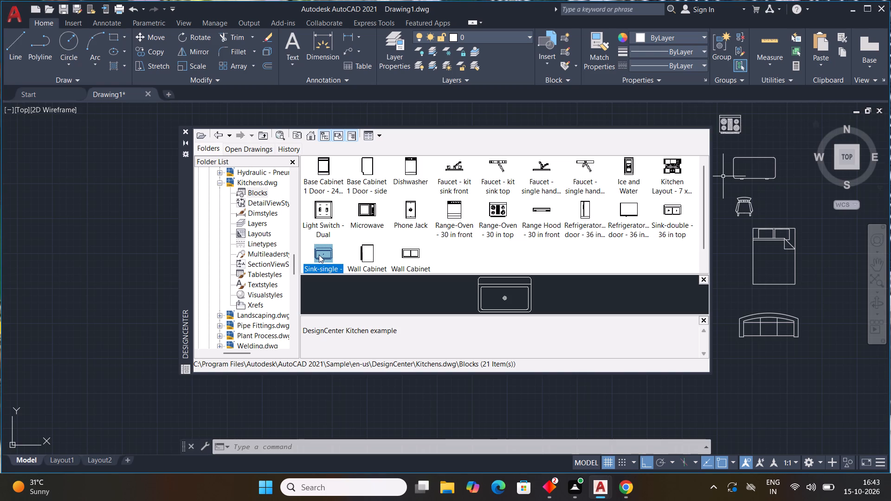
double_click(319, 255)
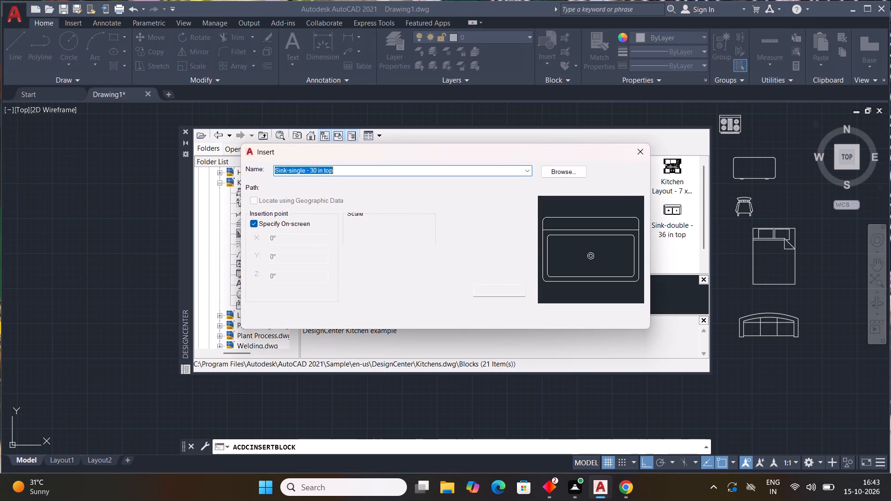
left_click(520, 314)
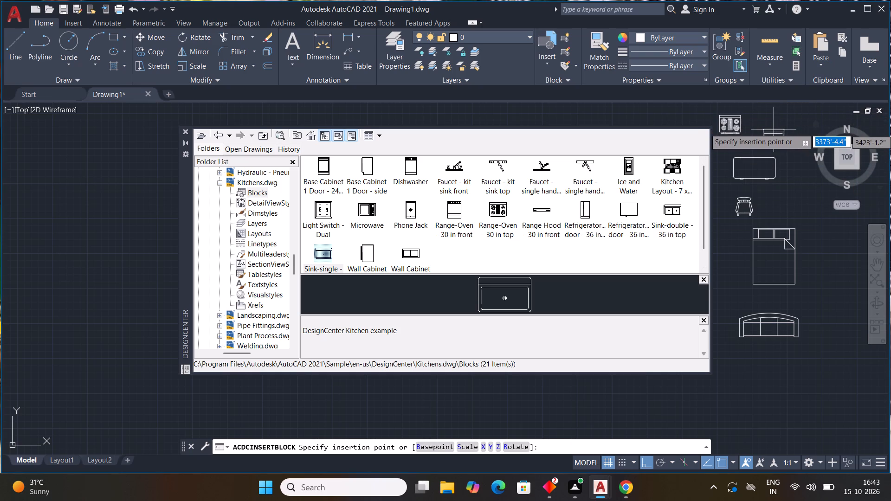
middle_click_drag(797, 129, 716, 157)
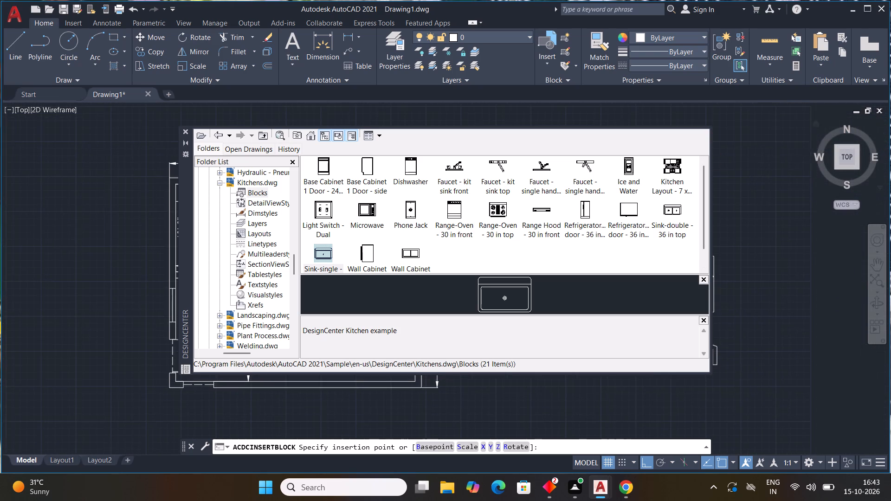
scroll(755, 144, "down", 3)
left_click(746, 143)
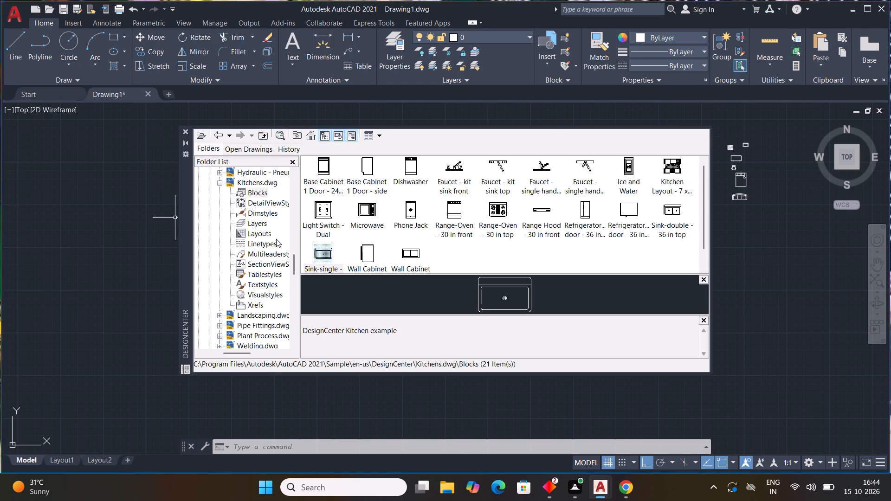
Insert the Toilet - top block from the House Designer drawing at scale 1 below and right of the other furniture, and close DesignCenter.
scroll(275, 241, "down", 3)
scroll(251, 250, "up", 2)
scroll(255, 246, "down", 4)
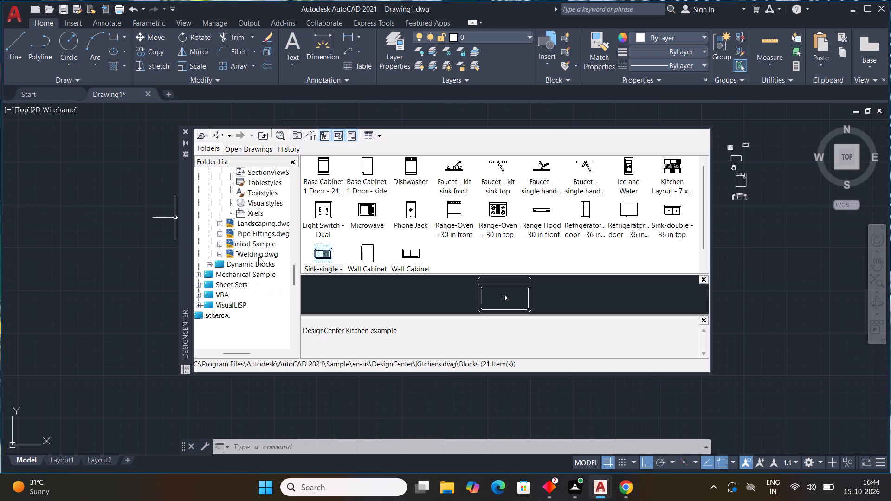
scroll(258, 257, "down", 7)
scroll(258, 258, "up", 11)
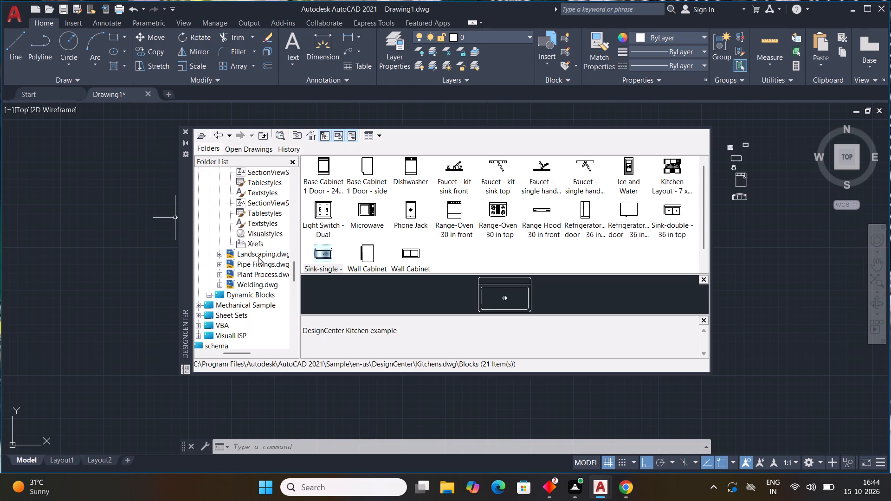
scroll(258, 257, "up", 4)
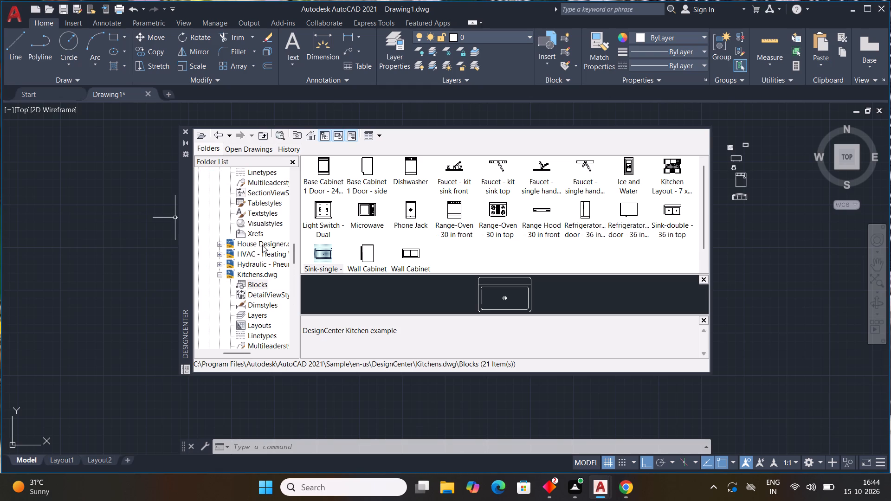
double_click(262, 245)
double_click(329, 173)
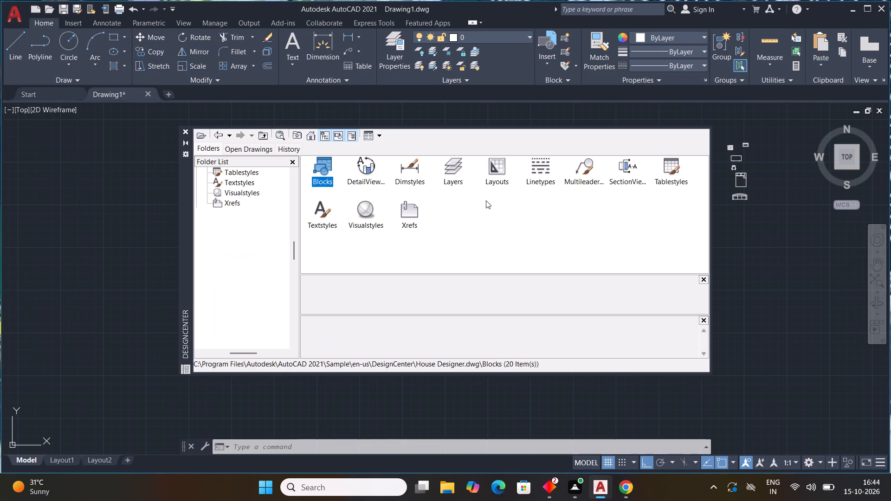
double_click(628, 212)
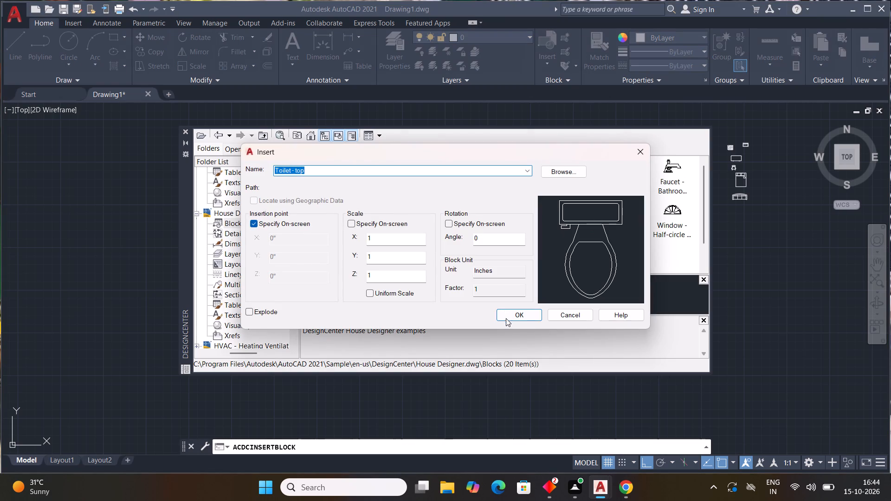
left_click(506, 316)
left_click(769, 261)
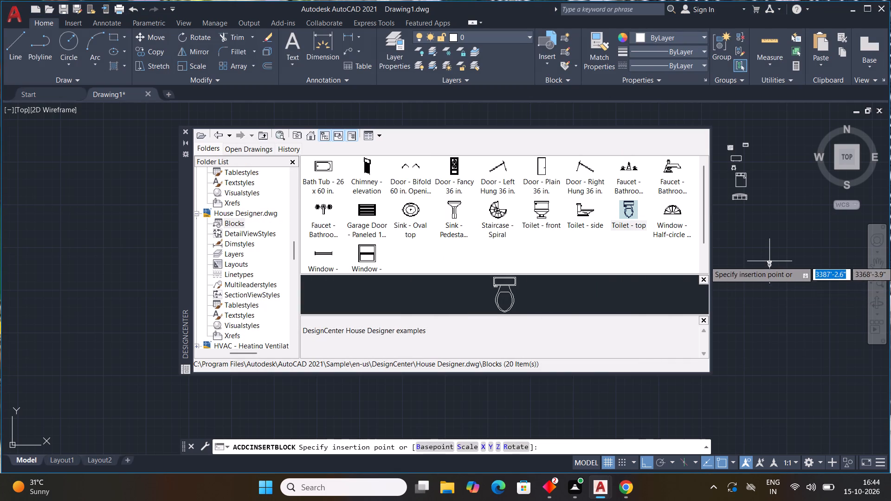
key("Escape")
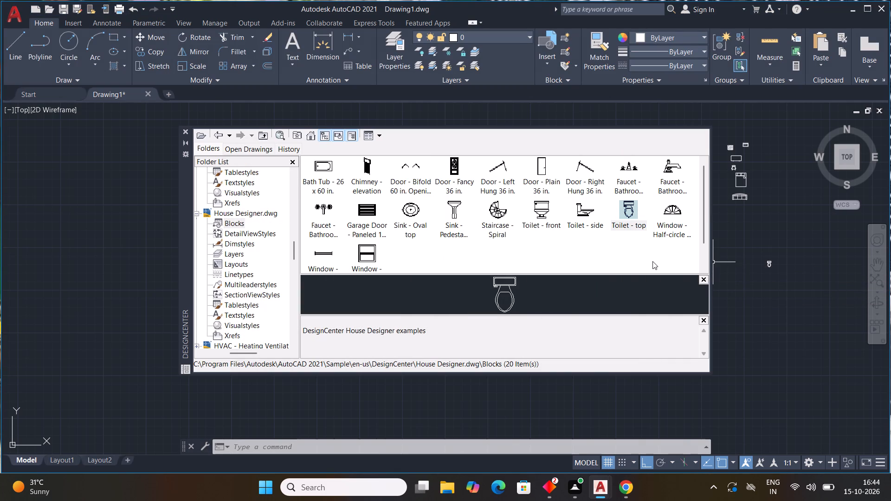
left_click(187, 131)
Rotate the toilet block a quarter turn clockwise so its bowl points left and its tank sits on the right.
middle_click_drag(761, 250, 765, 257)
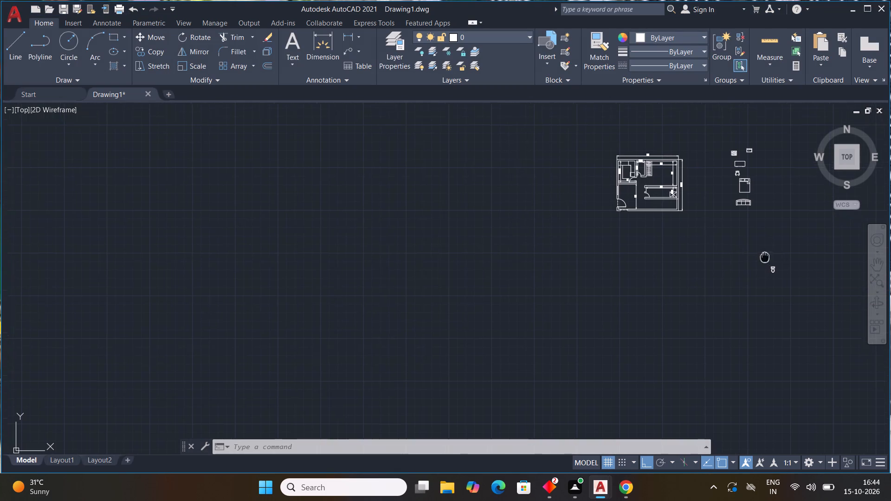
middle_click_drag(765, 257, 612, 291)
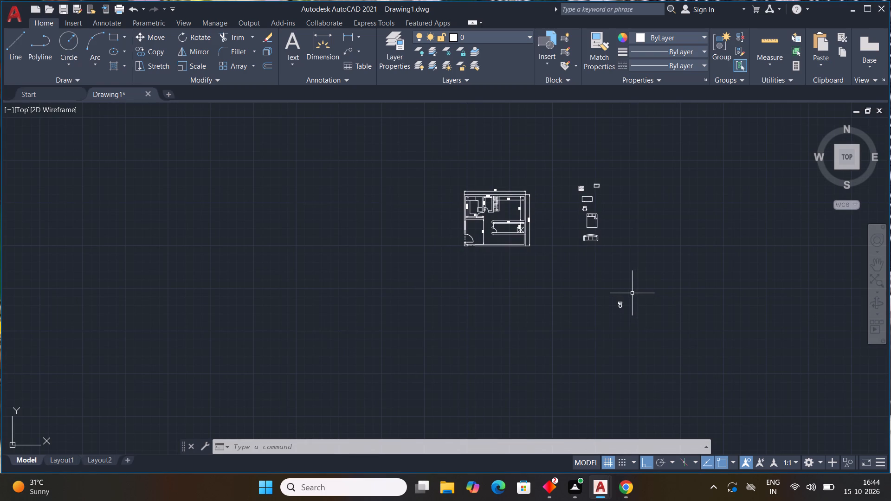
left_click_drag(632, 293, 625, 297)
left_click(587, 337)
type("RO")
key("space")
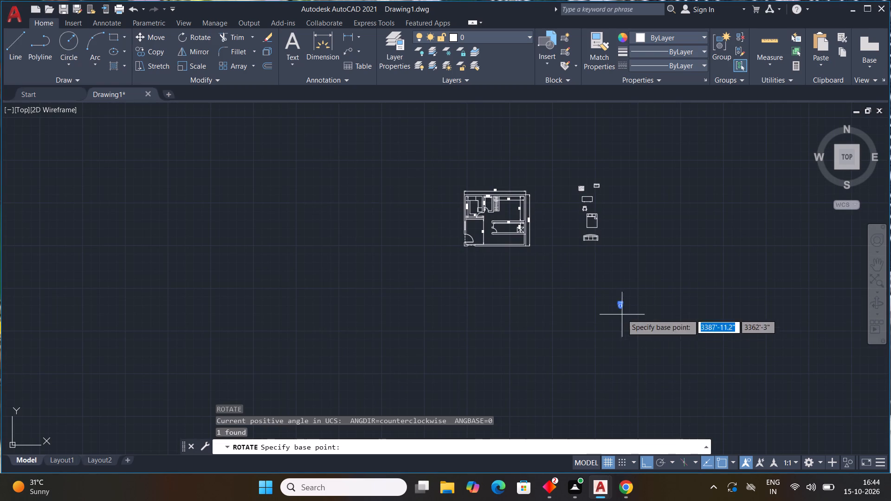
left_click_drag(617, 305, 625, 303)
left_click(629, 345)
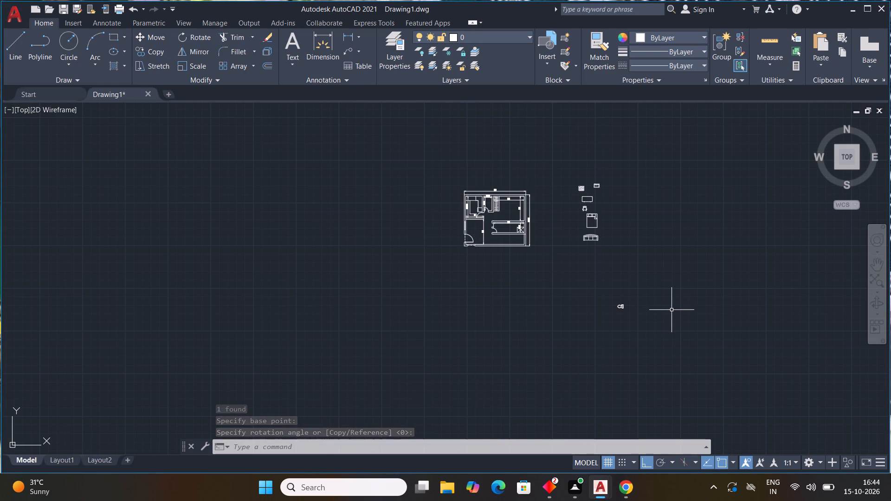
Copy the rotated toilet block into the 15' by 5'-3" toilet room, tank against the right wall just above the crossed square.
scroll(620, 305, "up", 4)
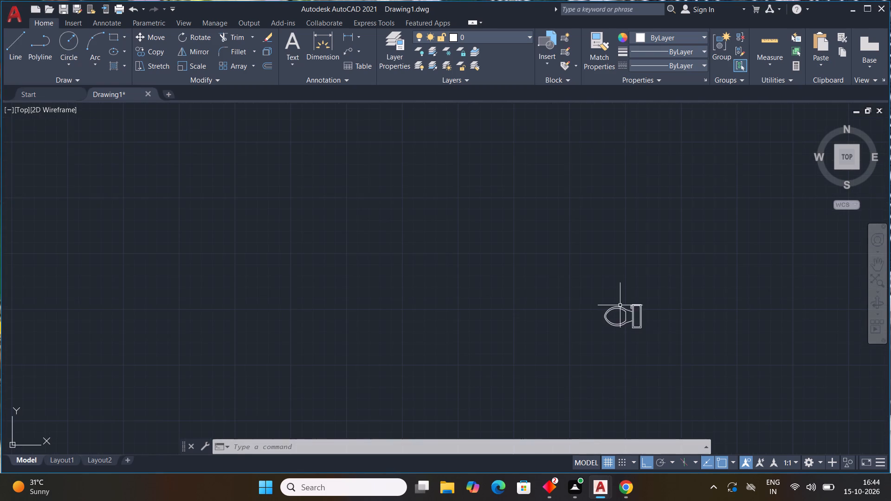
left_click_drag(689, 283, 668, 298)
left_click(588, 352)
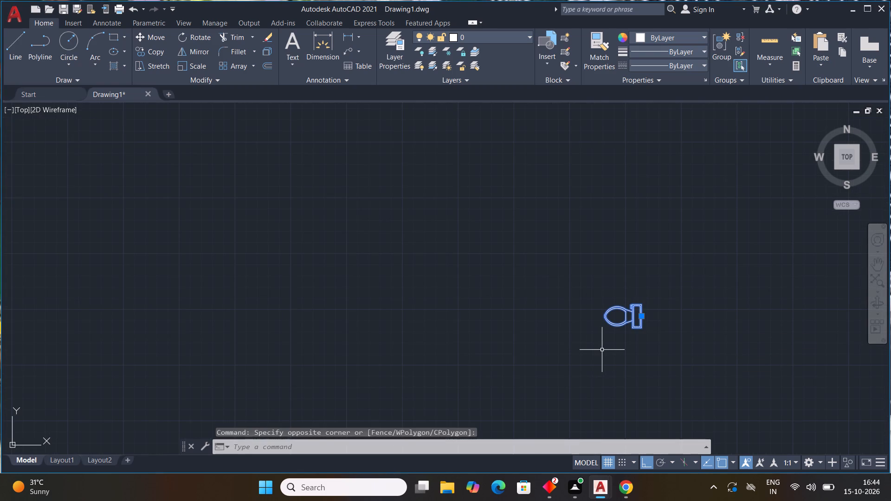
key("c")
type("O")
key("space")
left_click(641, 326)
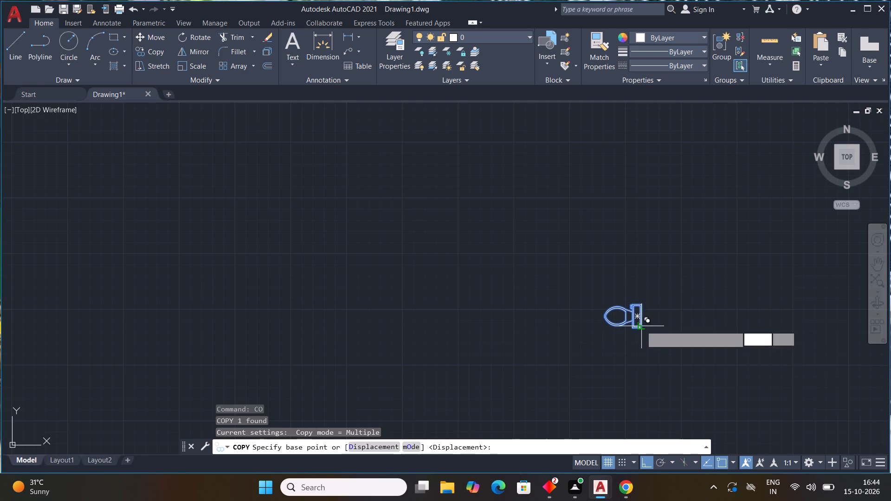
key("F8")
scroll(493, 173, "down", 1)
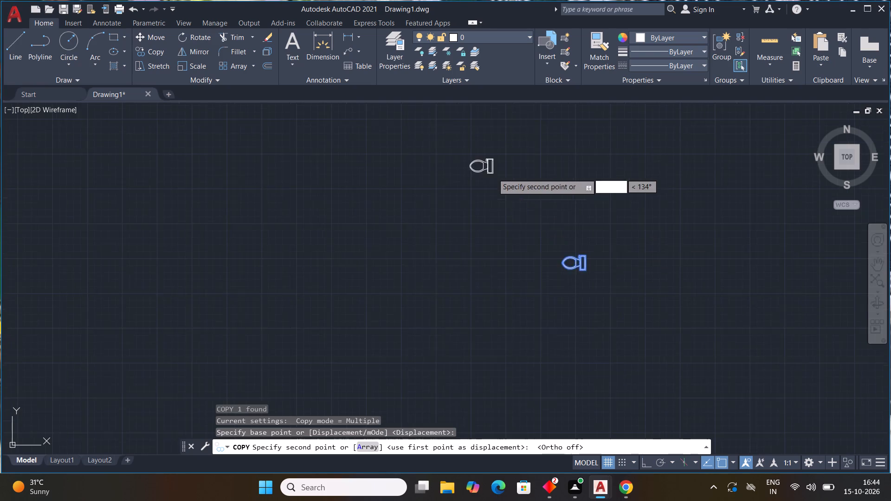
middle_click_drag(510, 203, 609, 356)
scroll(525, 206, "down", 1)
middle_click_drag(529, 224, 646, 335)
middle_click(647, 335)
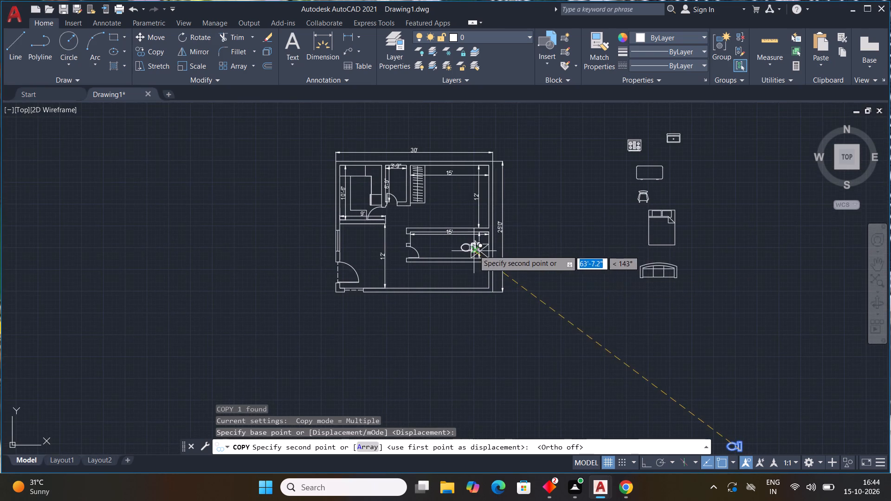
scroll(480, 239, "up", 5)
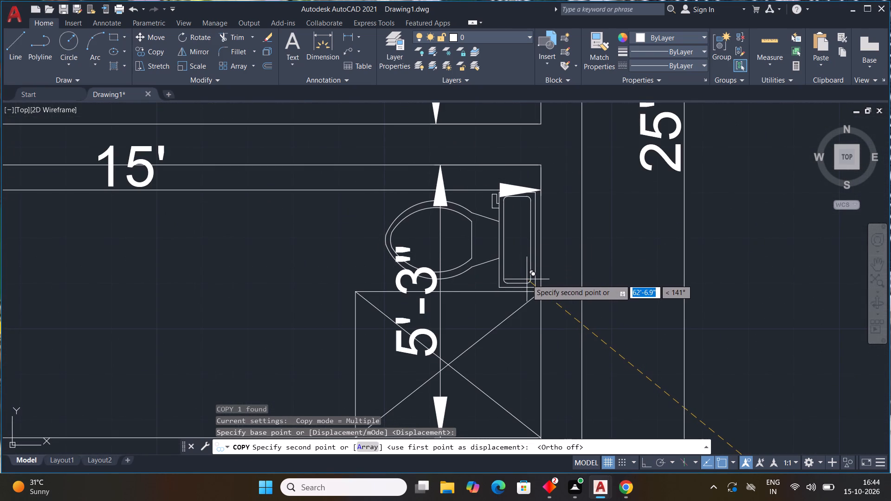
left_click(527, 279)
scroll(610, 282, "down", 2)
scroll(766, 295, "down", 2)
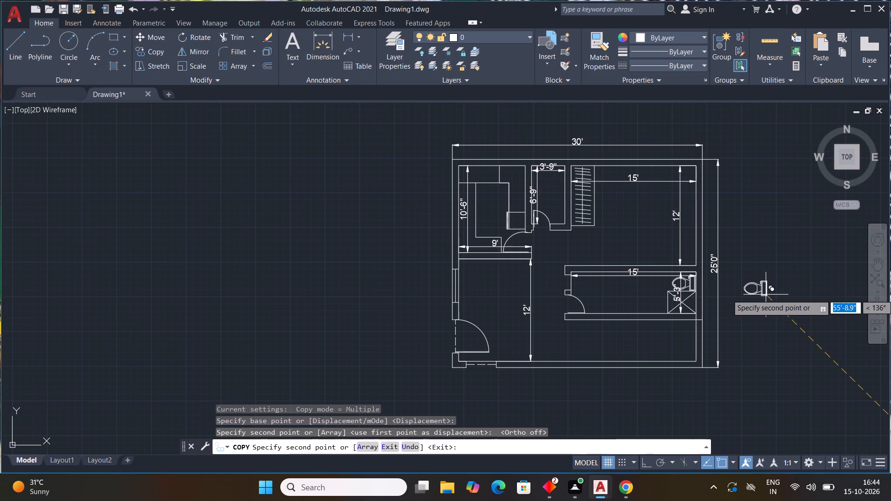
key("Escape")
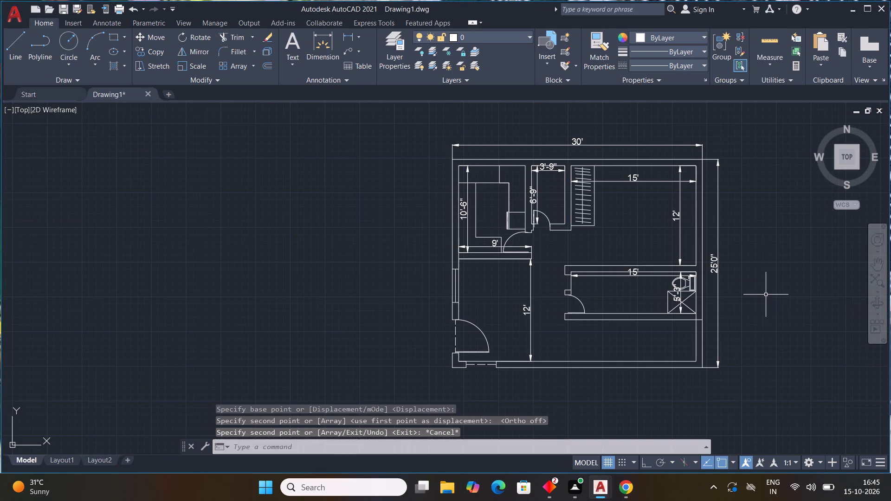
Copy the queen bed block into the 15' by 12' bedroom with its headboard against the top wall, right of the wardrobe.
scroll(671, 199, "down", 2)
middle_click_drag(741, 234, 658, 294)
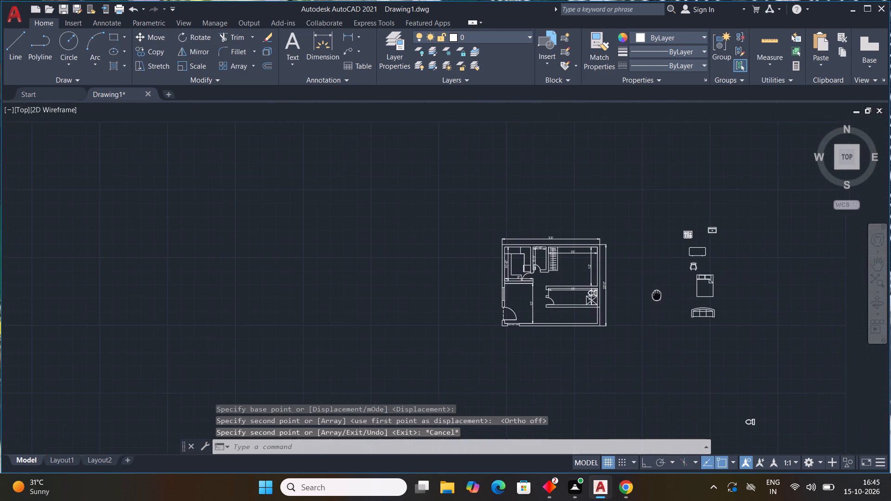
left_click_drag(727, 273, 709, 289)
left_click(693, 294)
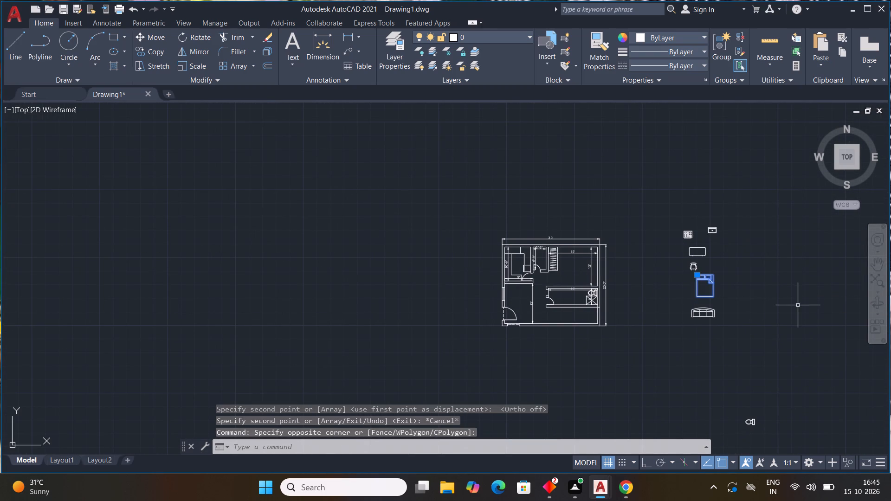
type("CO")
key("space")
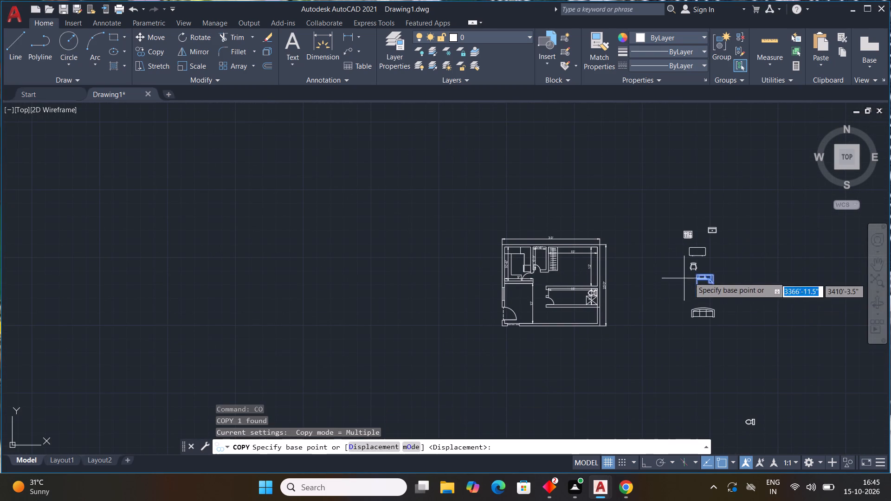
left_click(694, 276)
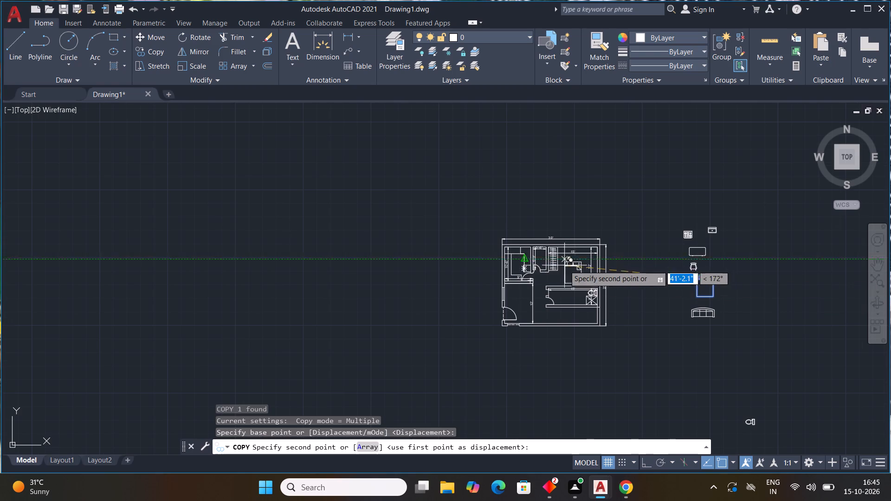
scroll(564, 265, "up", 4)
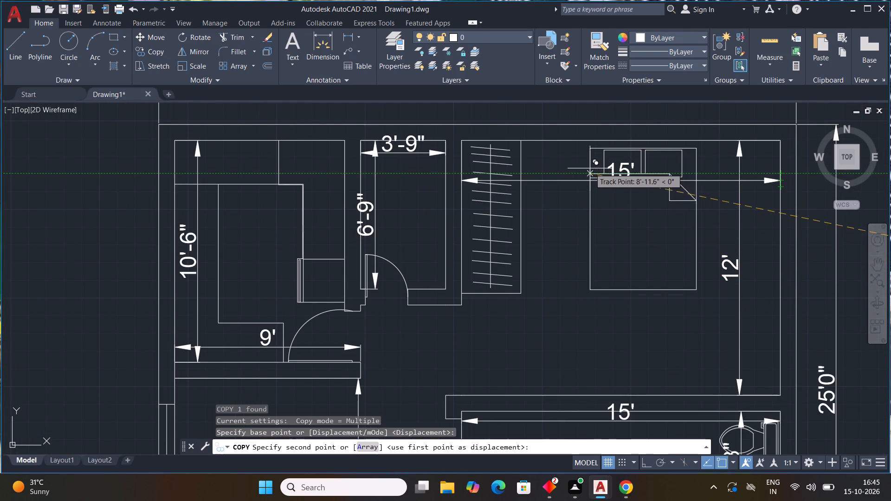
left_click(590, 167)
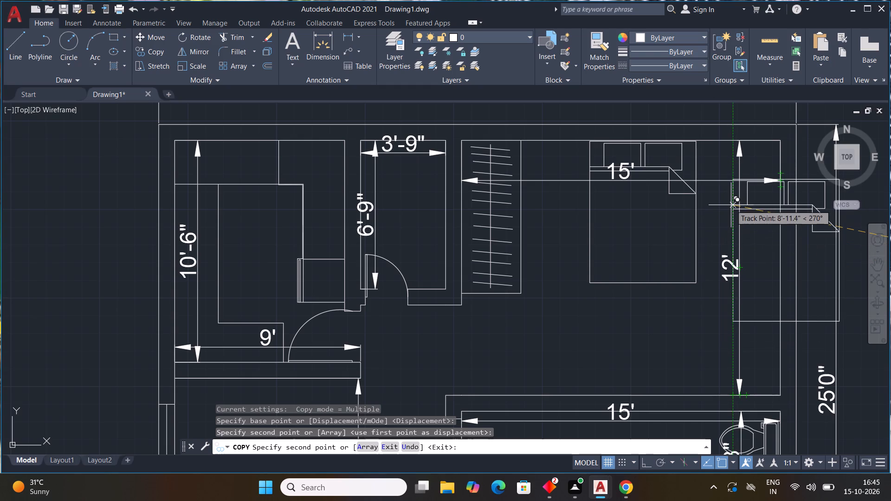
key("Escape")
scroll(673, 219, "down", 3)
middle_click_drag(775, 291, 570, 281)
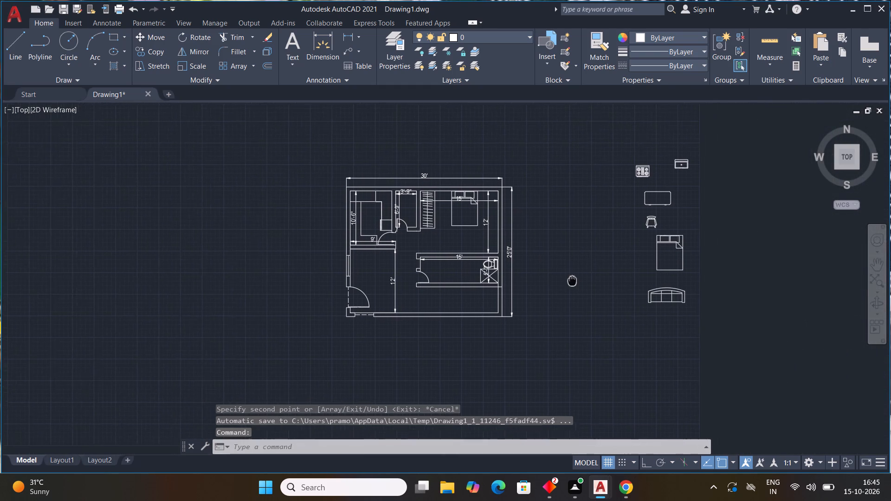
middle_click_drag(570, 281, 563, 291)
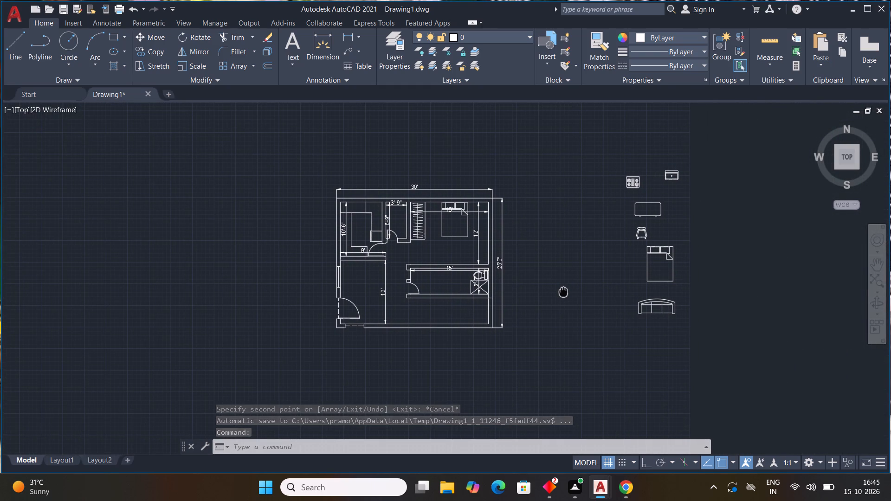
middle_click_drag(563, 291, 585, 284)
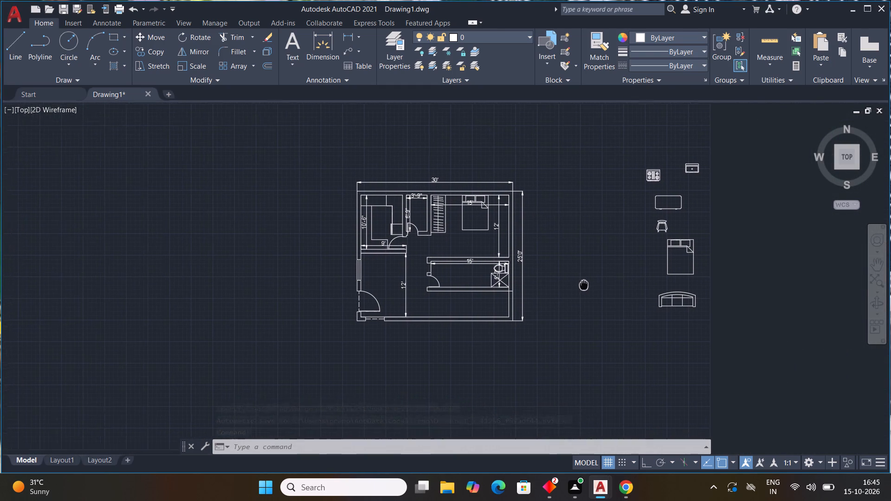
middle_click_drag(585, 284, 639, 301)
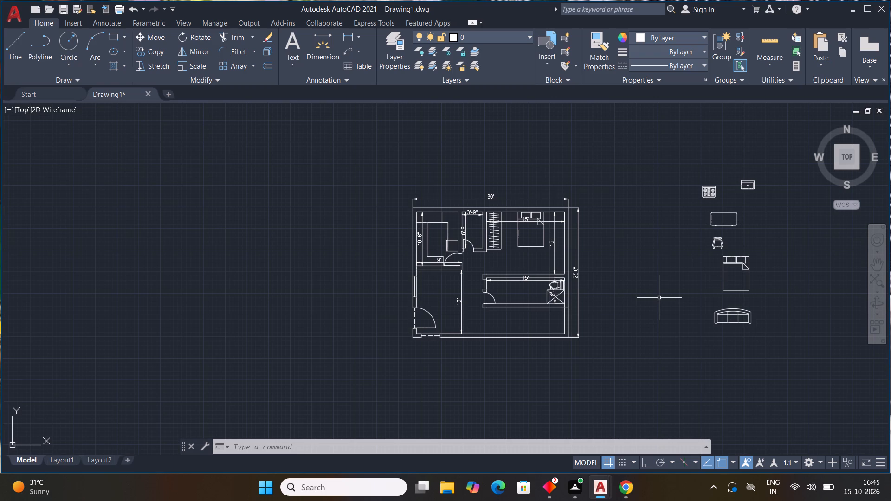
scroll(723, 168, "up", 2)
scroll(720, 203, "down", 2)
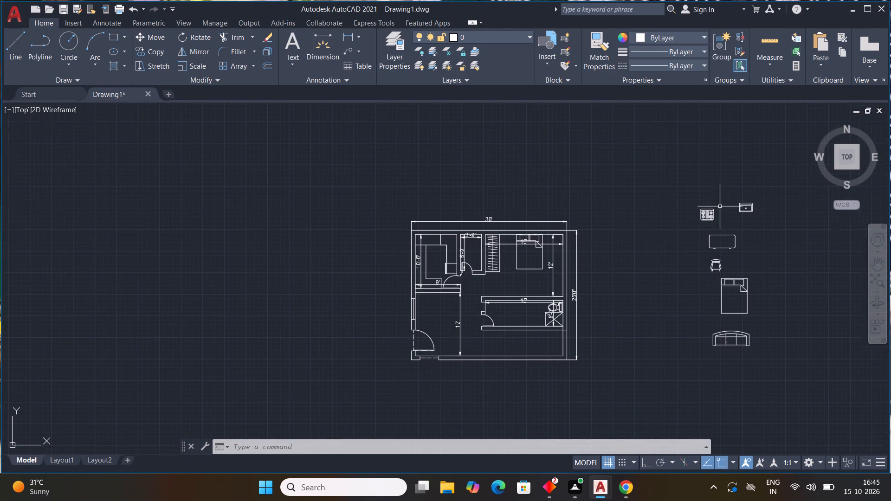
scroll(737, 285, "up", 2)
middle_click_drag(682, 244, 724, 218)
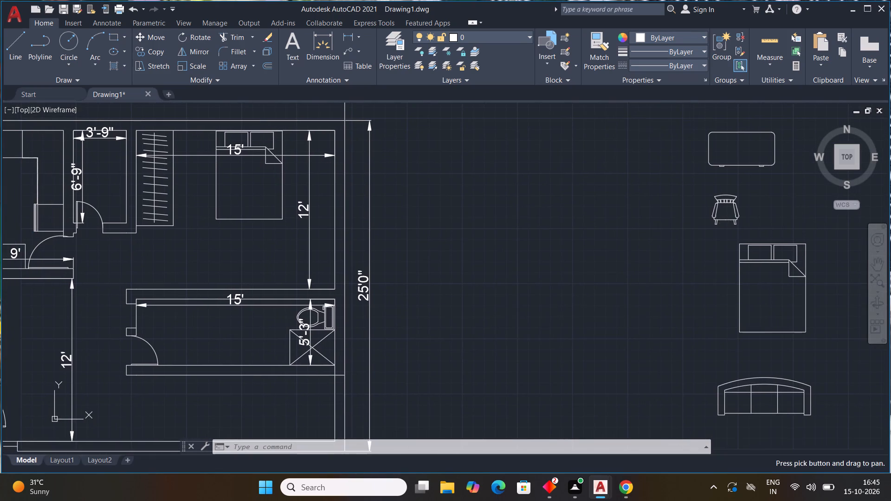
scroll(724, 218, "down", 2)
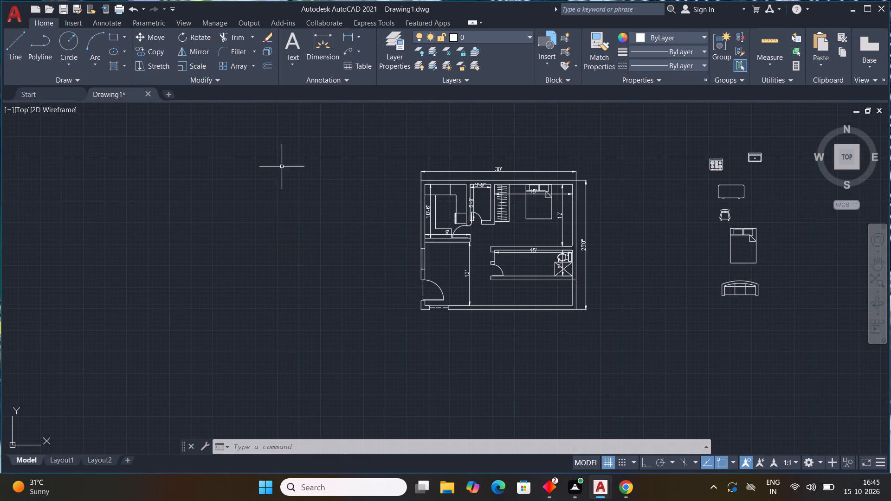
Insert the Sink - Oval top block from the DesignCenter House Designer drawing at scale 1 to the right of the spare bed.
key("ctrl+2")
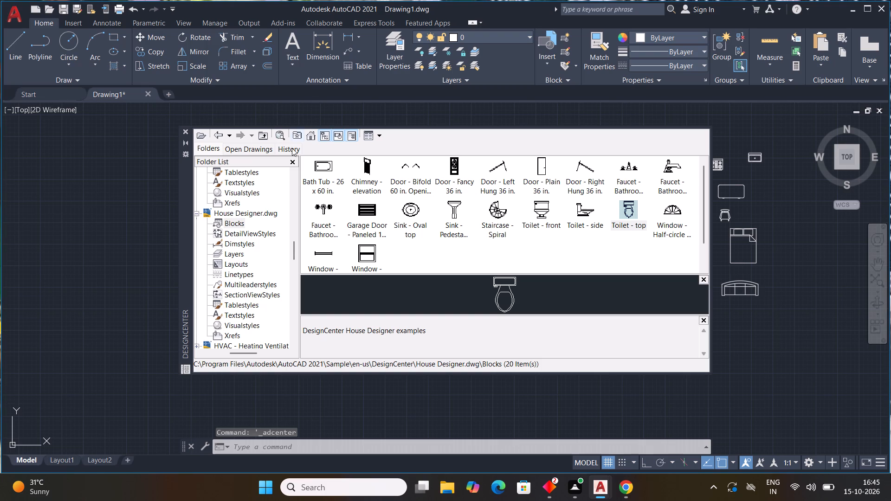
left_click(227, 214)
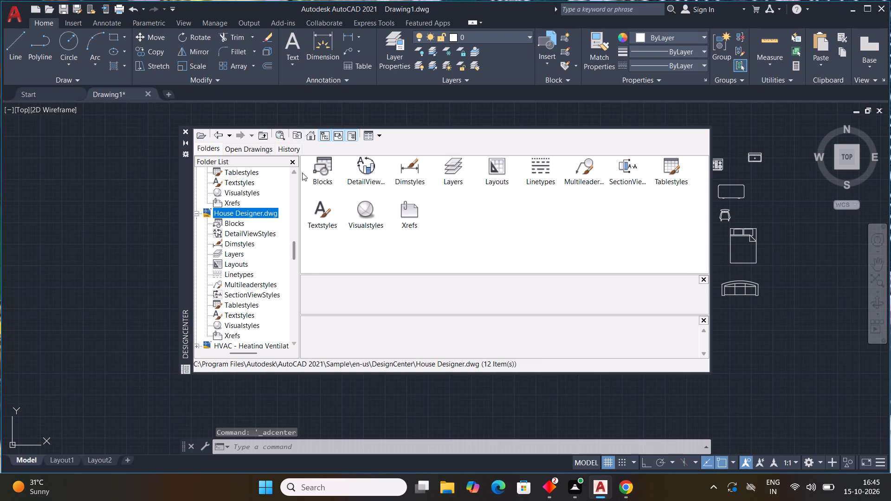
left_click(318, 172)
left_click(320, 168)
double_click(323, 168)
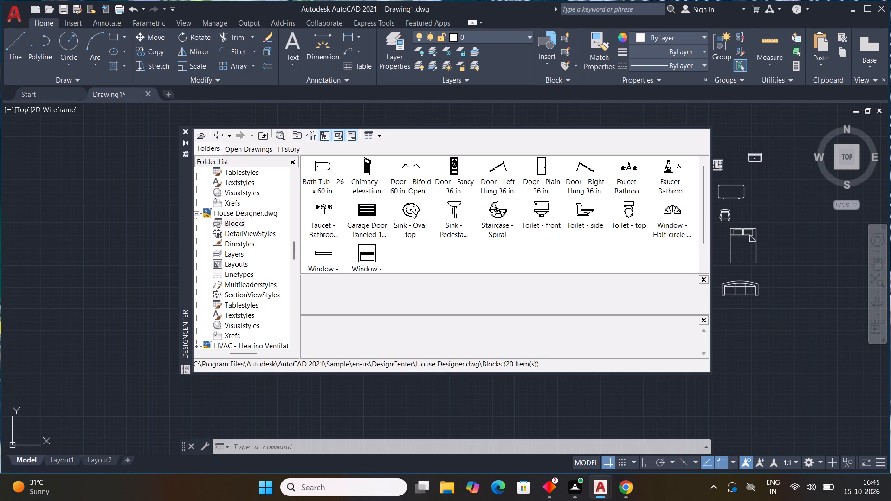
double_click(412, 211)
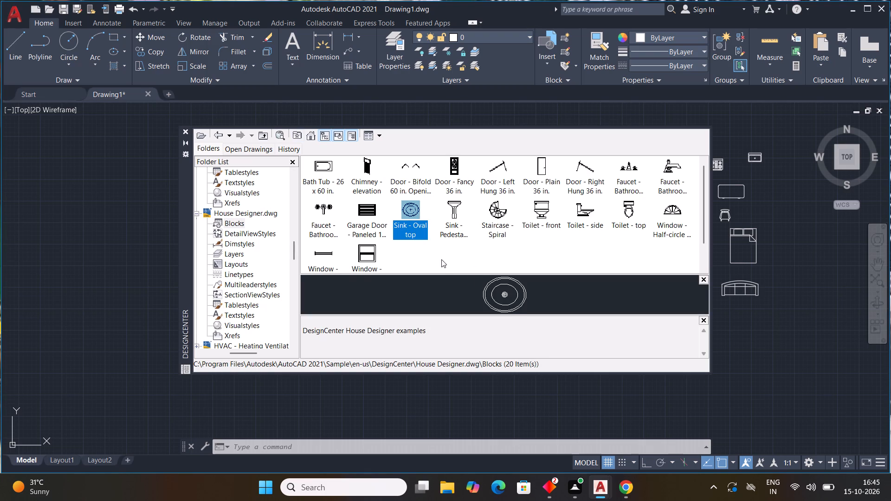
double_click(414, 211)
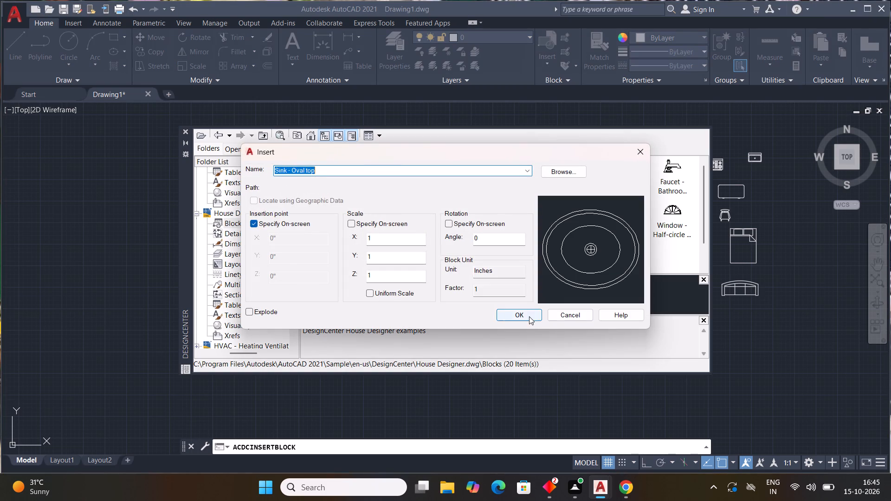
left_click(529, 316)
left_click(792, 249)
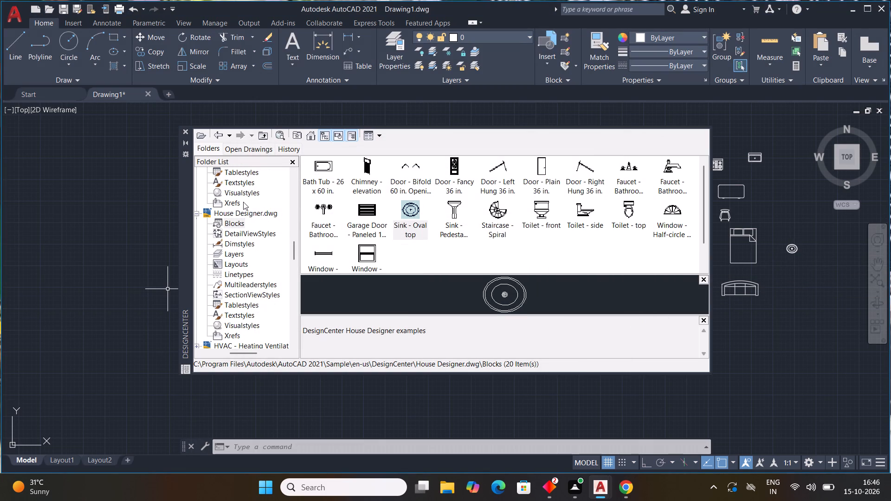
Insert the Dining Set - 36 x 72 in. block from the Home - Space Planner drawing below the oval sink, and close DesignCenter.
scroll(243, 202, "up", 4)
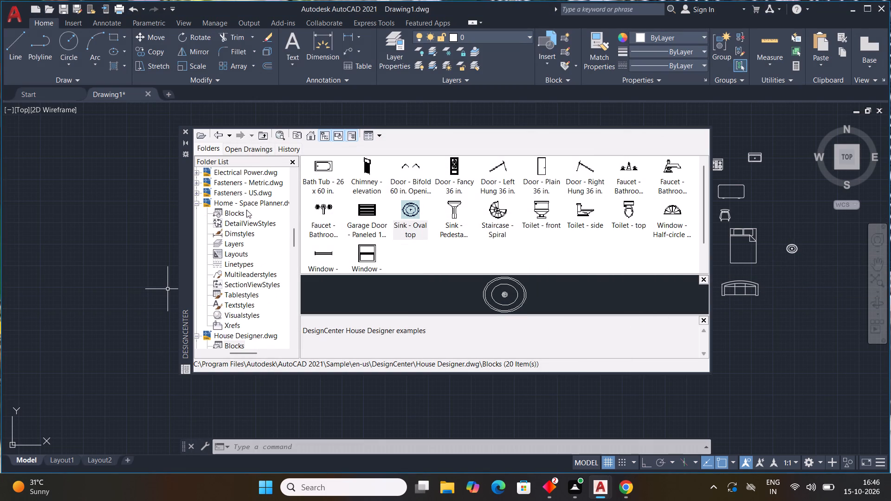
double_click(244, 203)
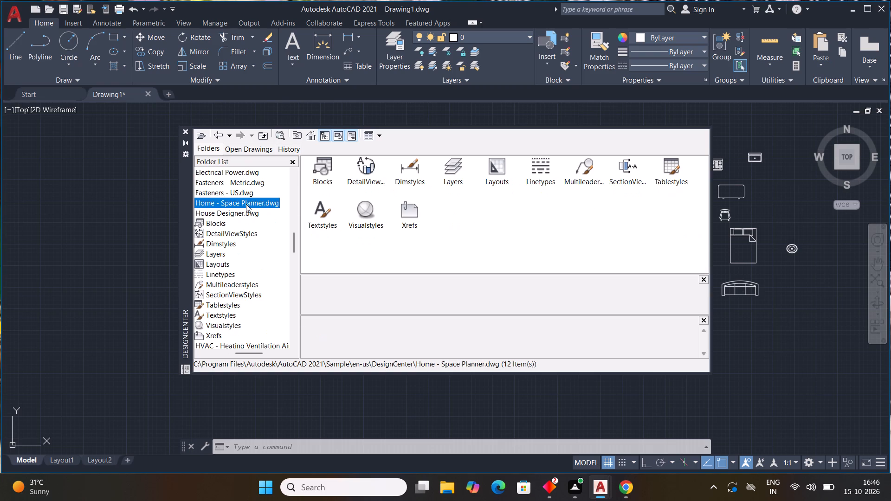
double_click(322, 169)
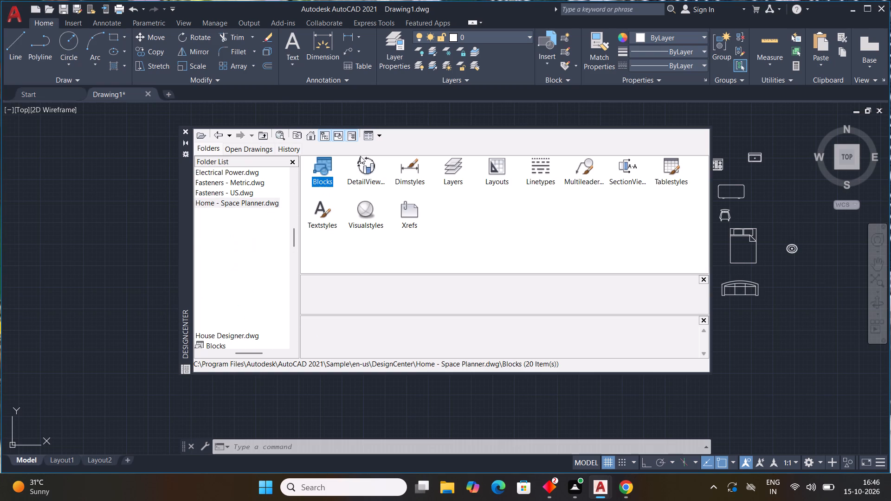
double_click(586, 165)
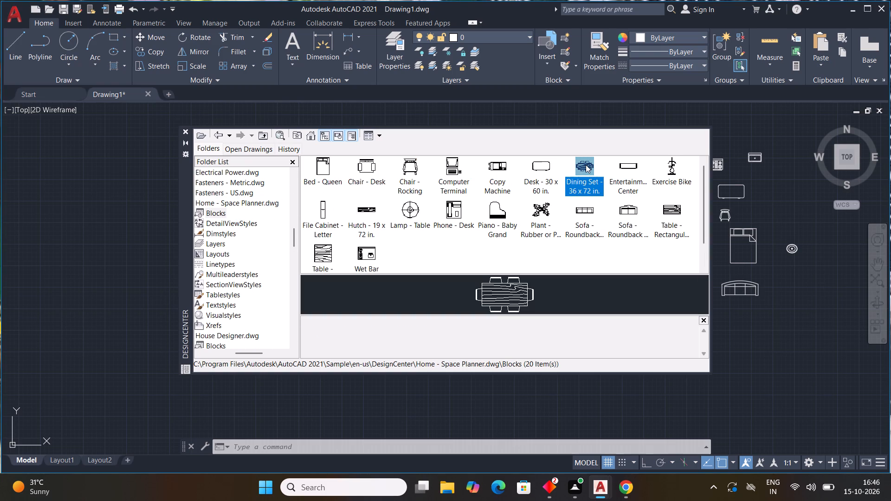
left_click(505, 317)
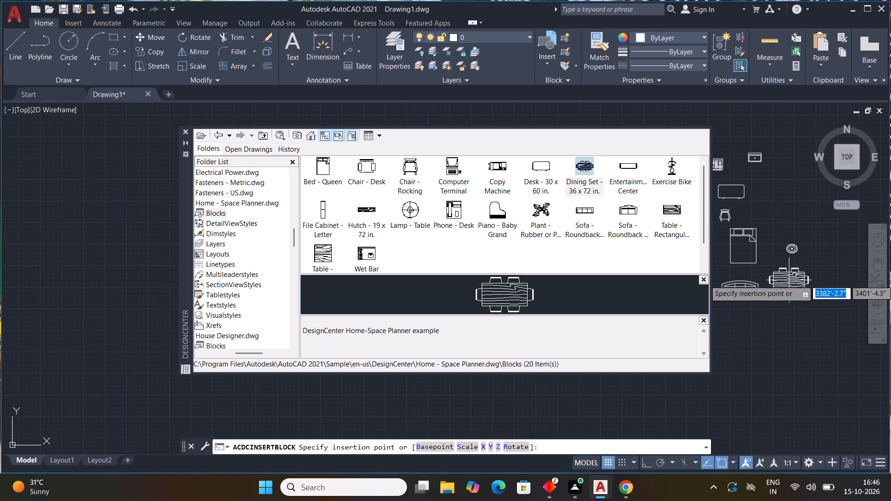
left_click(789, 280)
key("Escape")
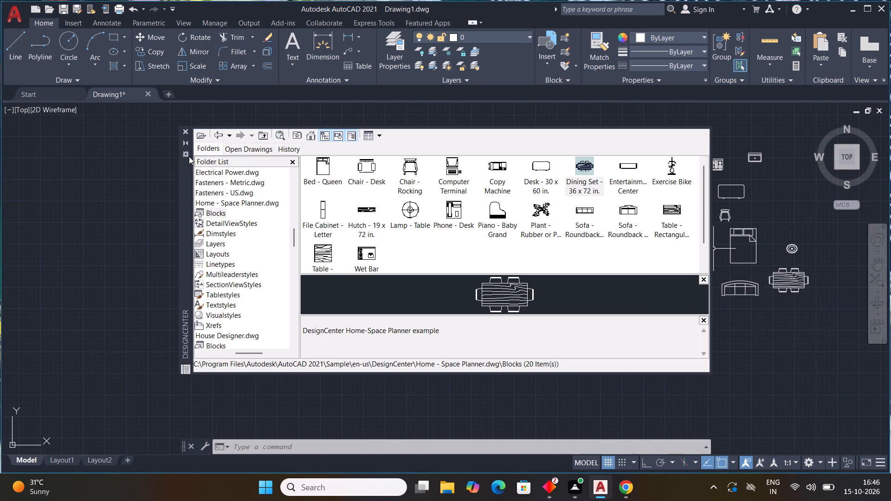
left_click(187, 133)
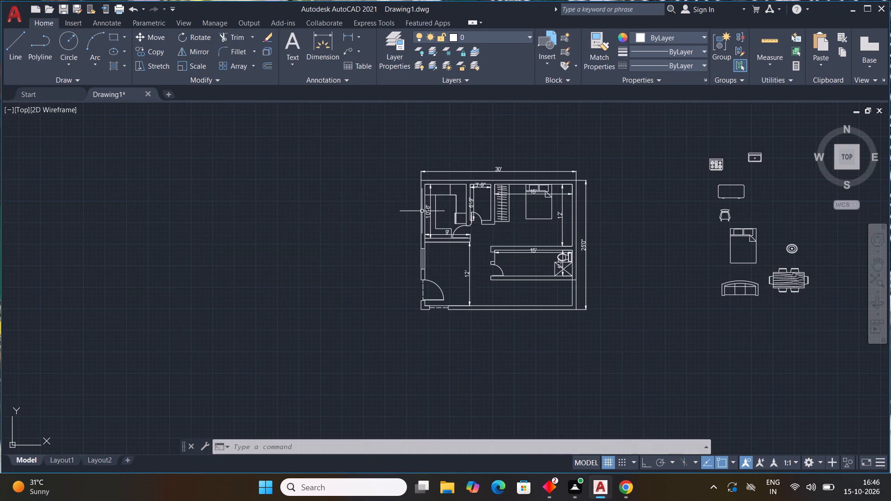
middle_click_drag(553, 265, 458, 299)
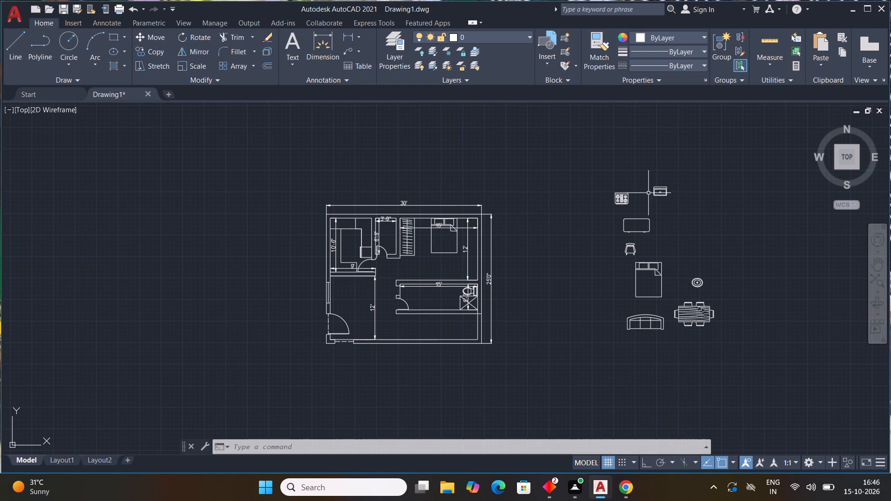
Copy the stove block onto the kitchen's top counter, with its front edge at the counter's inner corner beside the 10'-6" dimension.
scroll(628, 193, "up", 3)
scroll(628, 193, "down", 1)
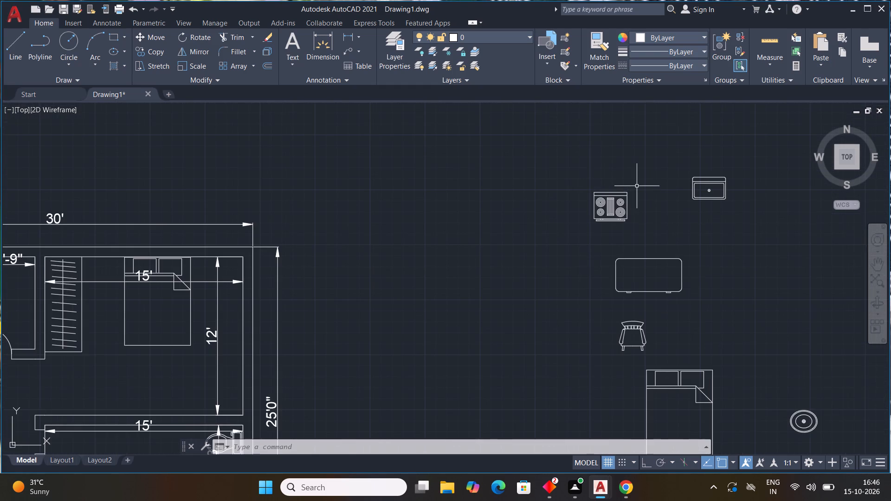
scroll(639, 188, "down", 1)
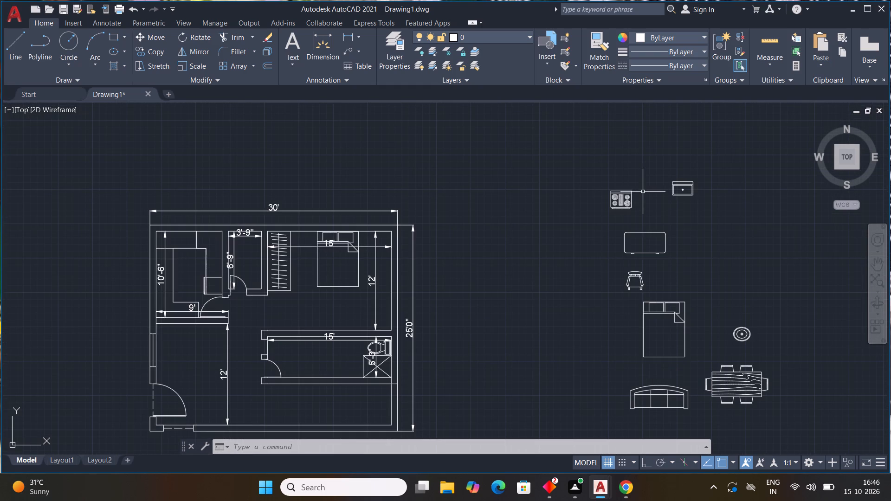
left_click_drag(646, 183, 631, 195)
left_click(590, 211)
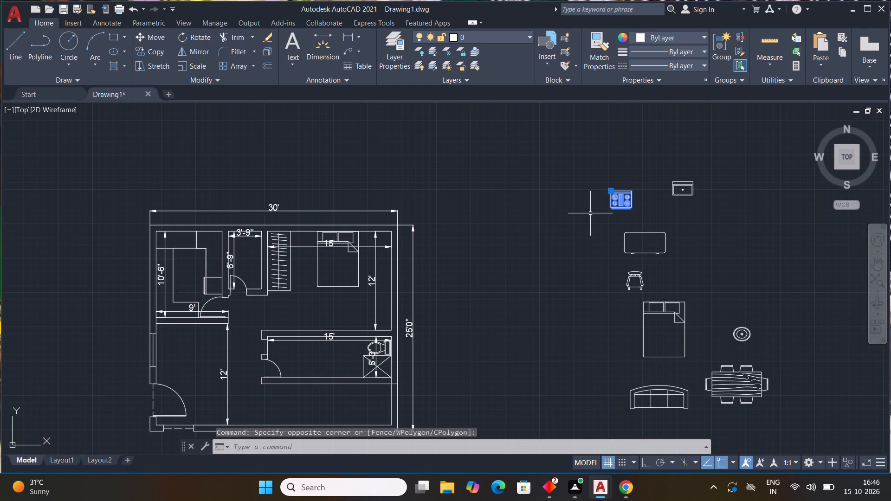
type("CO")
key("space")
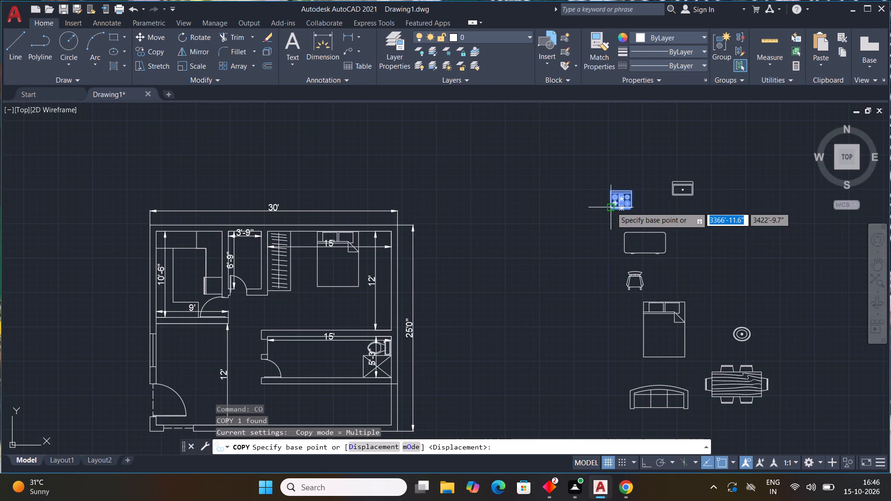
left_click(611, 207)
scroll(162, 248, "up", 4)
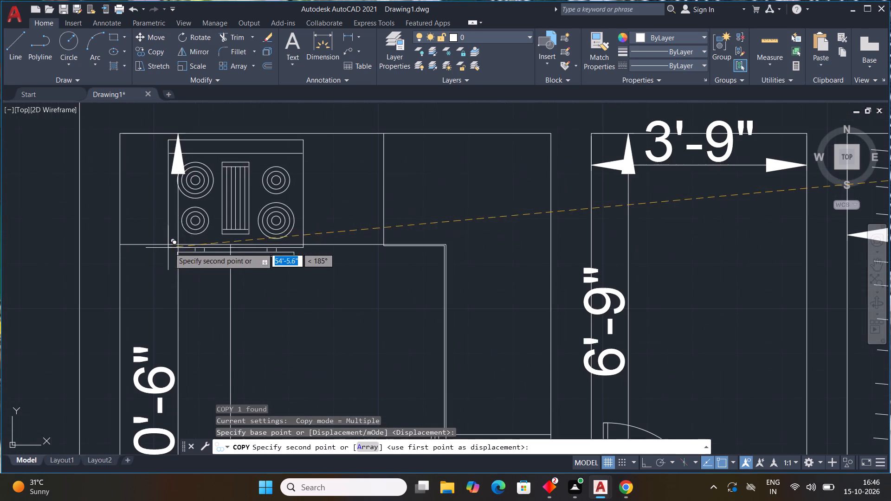
scroll(213, 246, "down", 2)
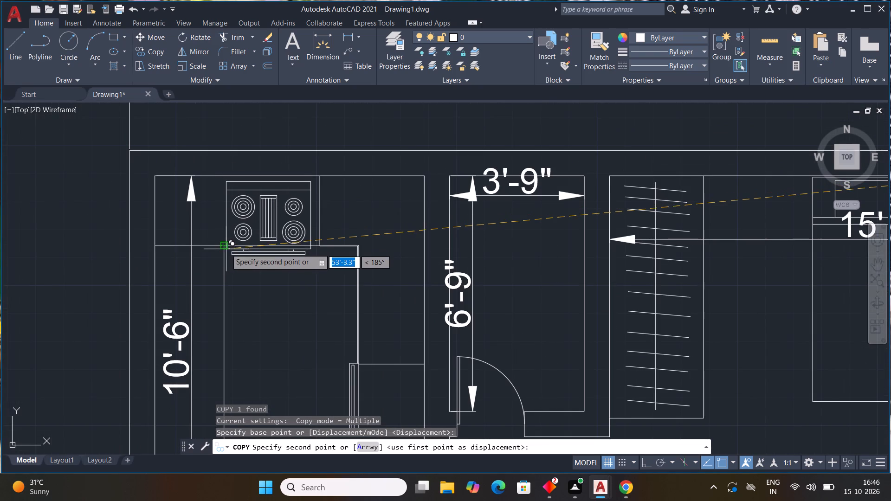
left_click(226, 248)
key("Escape")
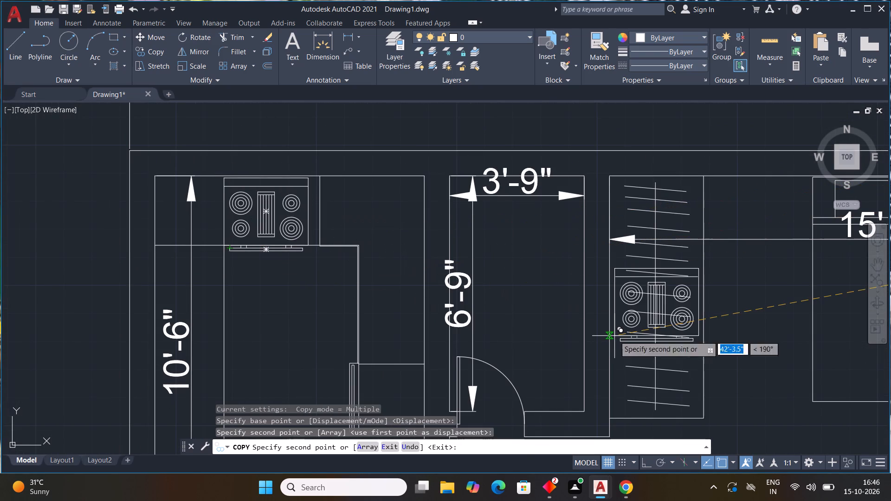
Rotate the spare kitchen sink block 270° about its drain with Ortho on, so its back faces right.
scroll(523, 302, "down", 3)
middle_click_drag(579, 310, 209, 300)
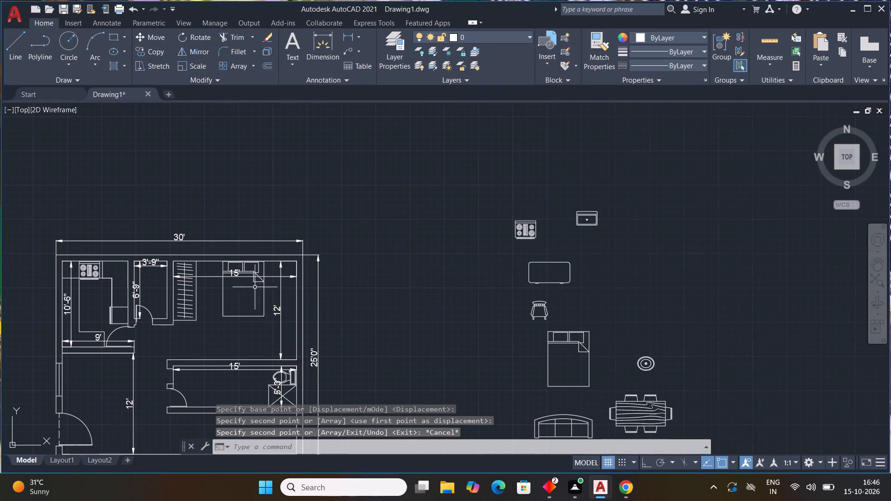
left_click(606, 208)
left_click(564, 234)
type("RO")
key("space")
left_click(588, 221)
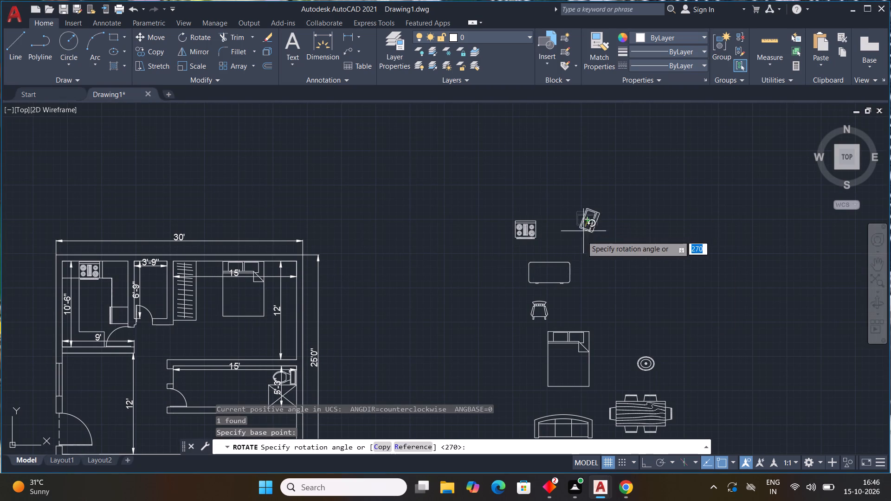
key("F8")
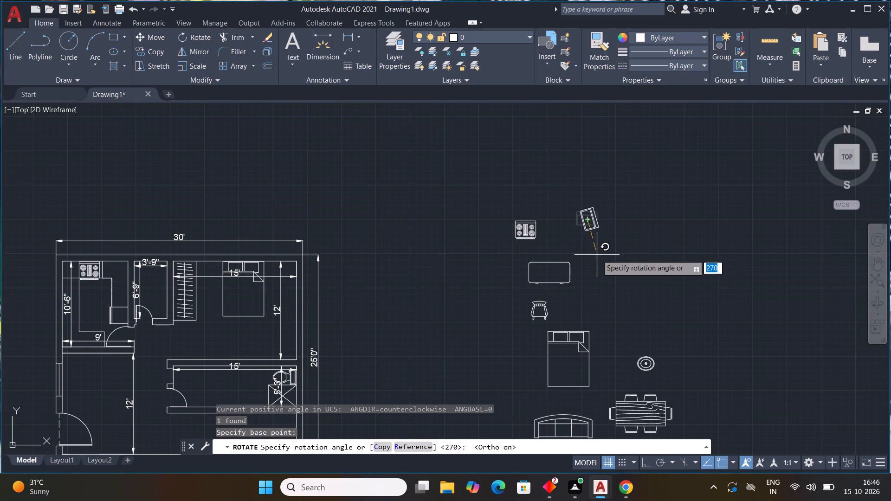
left_click(597, 255)
Copy the rotated sink block onto the kitchen's right-hand counter, between the stove and the box near the door.
left_click_drag(604, 198, 588, 237)
left_click(562, 244)
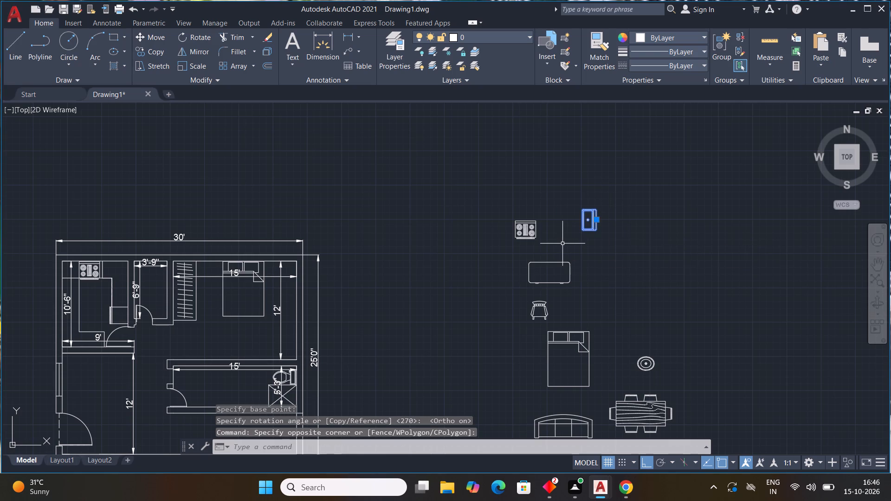
type("CO")
key("space")
left_click(586, 226)
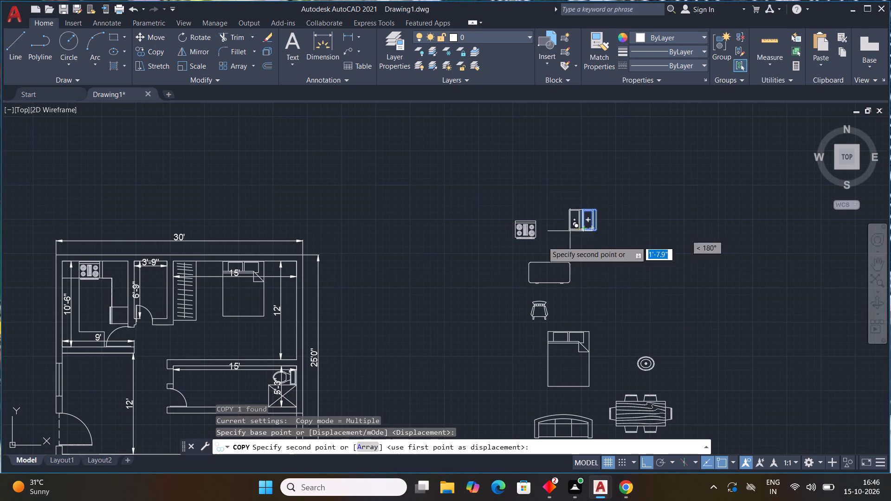
key("F8")
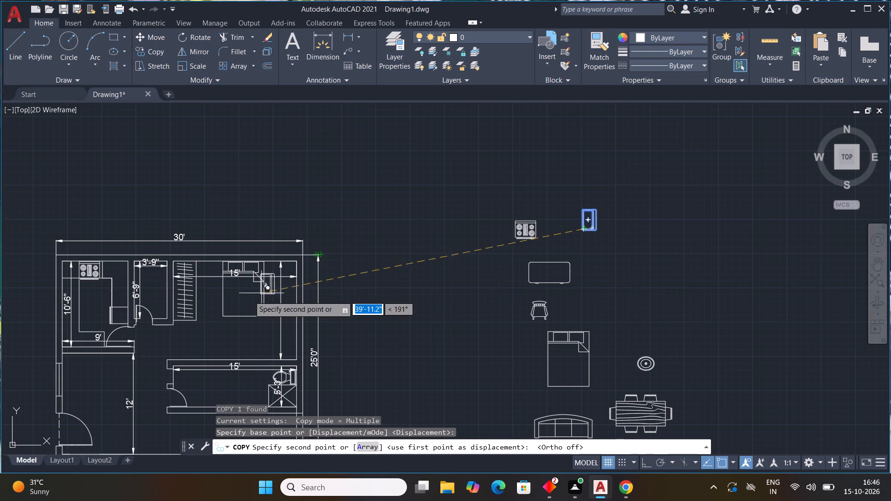
scroll(135, 291, "up", 1)
middle_click_drag(117, 282, 263, 282)
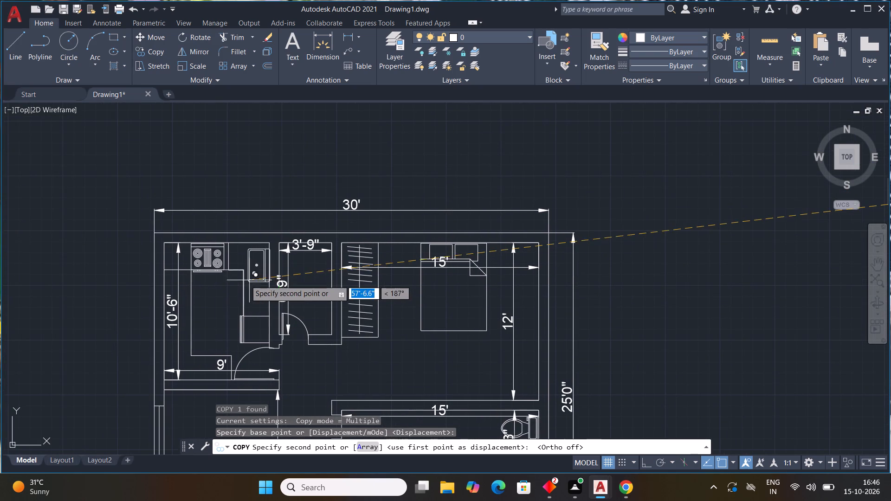
scroll(249, 284, "up", 3)
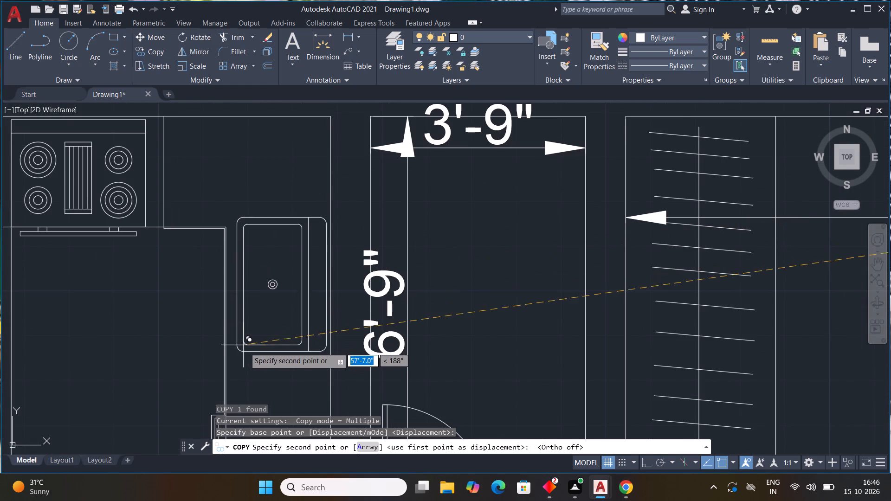
left_click(239, 361)
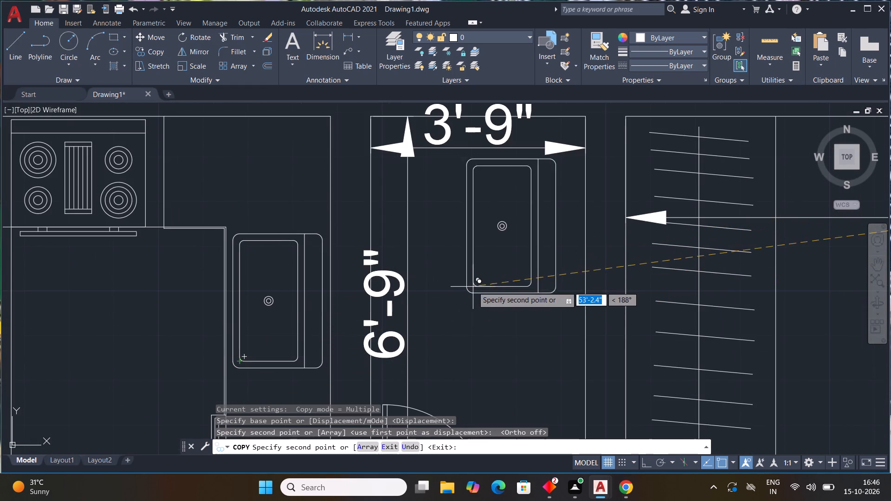
key("Escape")
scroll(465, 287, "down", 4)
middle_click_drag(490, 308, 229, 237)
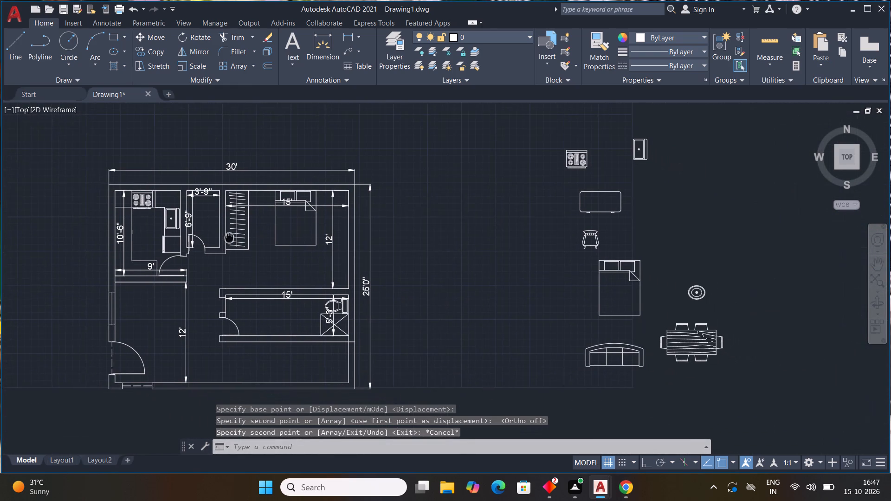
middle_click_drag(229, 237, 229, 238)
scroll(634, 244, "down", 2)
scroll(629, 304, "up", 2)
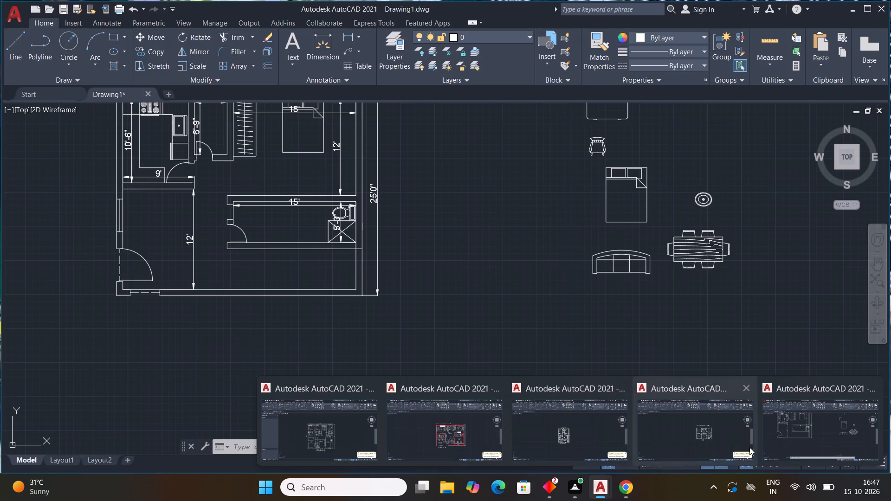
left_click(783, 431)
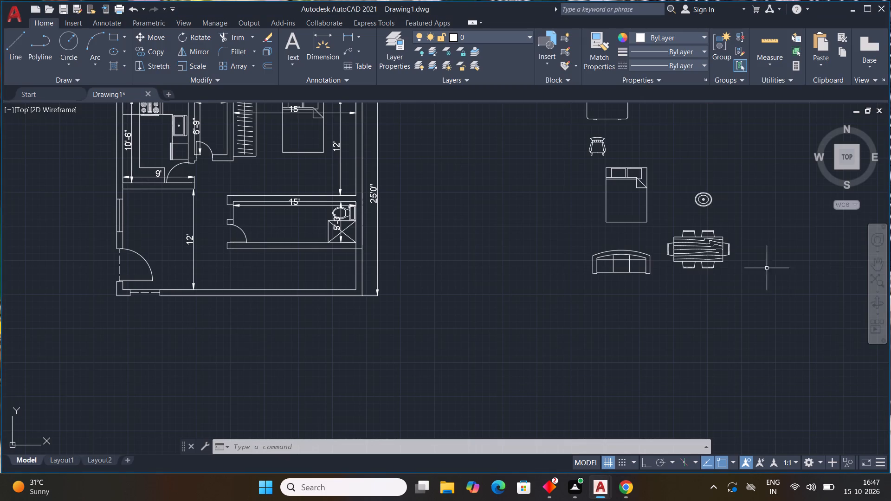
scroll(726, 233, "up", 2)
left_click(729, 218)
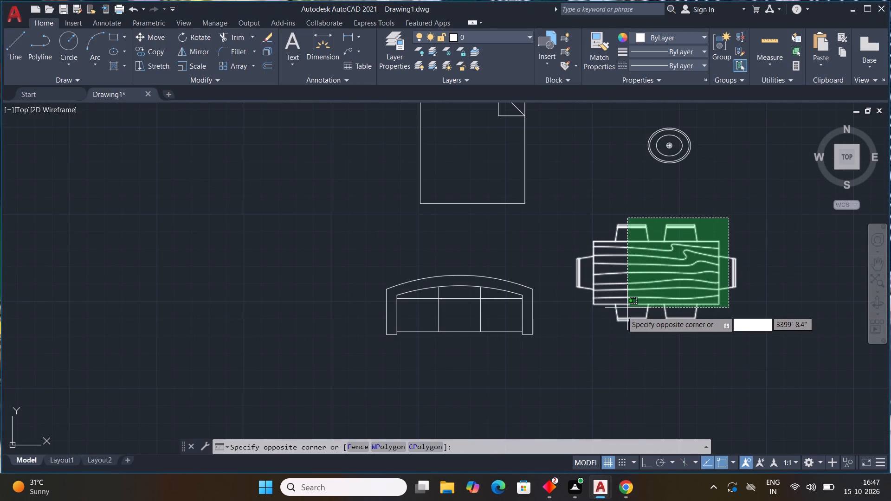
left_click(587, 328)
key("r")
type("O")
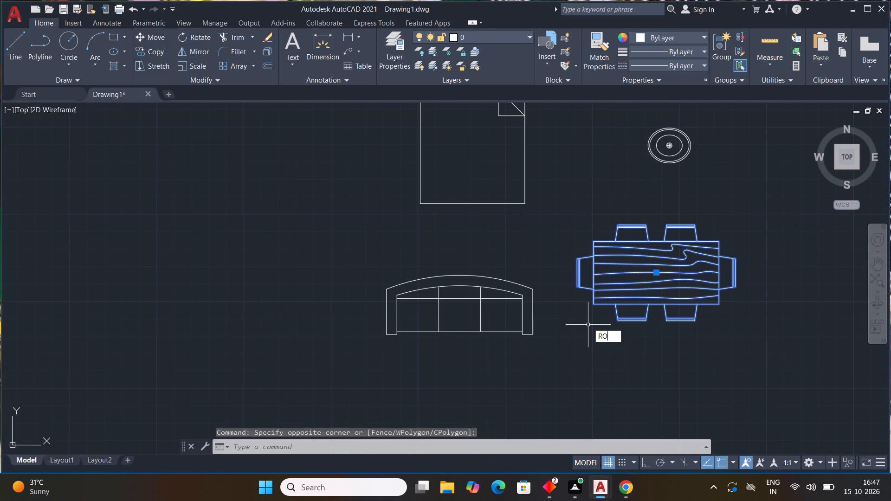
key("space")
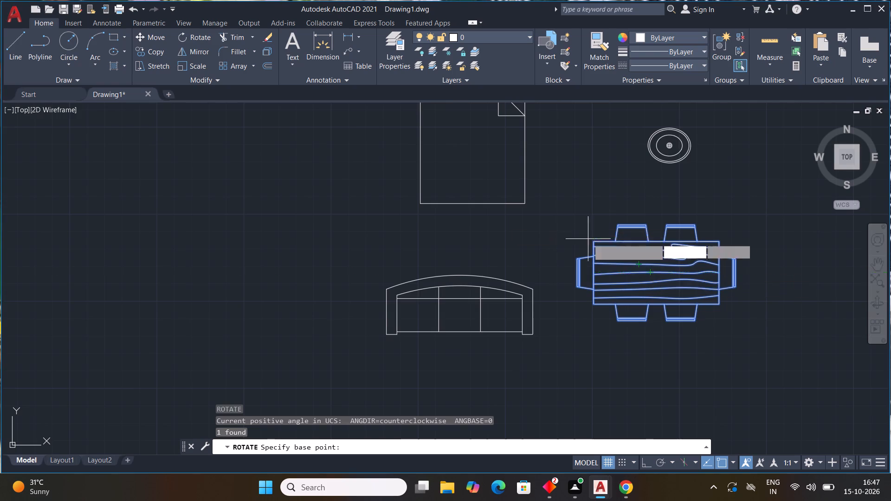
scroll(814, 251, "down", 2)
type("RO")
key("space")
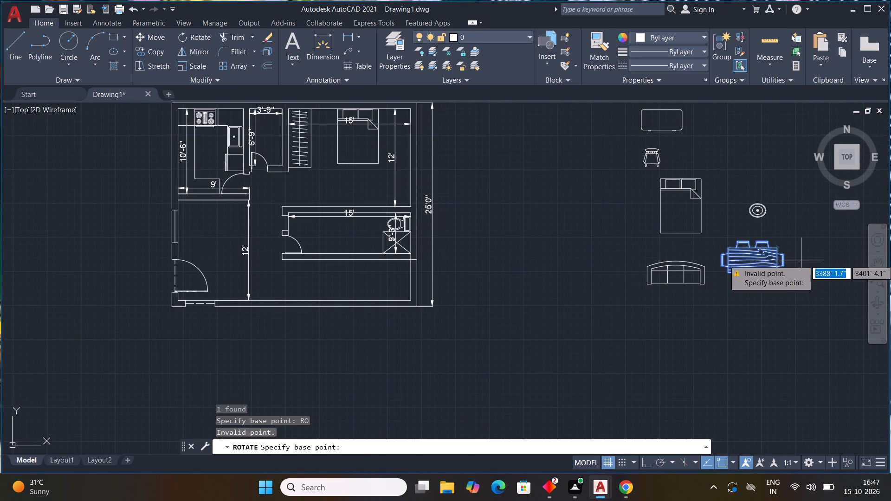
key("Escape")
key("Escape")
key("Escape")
Copy the dining set block into the empty space below and to the right of the spare furniture blocks.
scroll(799, 259, "down", 3)
middle_click_drag(792, 257, 702, 222)
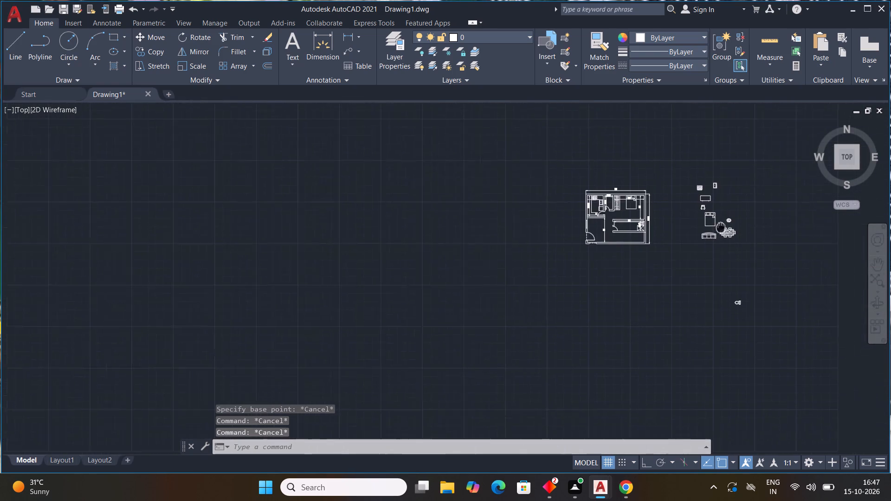
middle_click_drag(702, 222, 520, 178)
middle_click_drag(505, 178, 484, 180)
left_click(497, 186)
type("CO")
key("space")
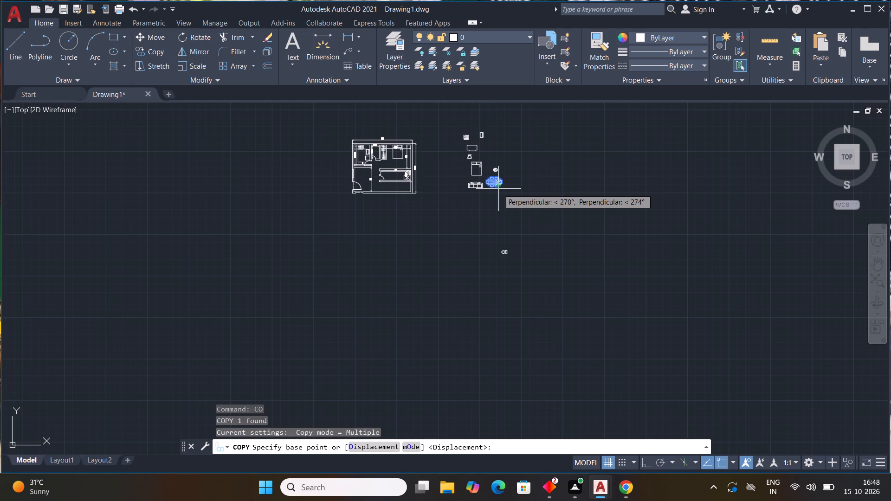
left_click_drag(495, 185, 505, 201)
left_click(523, 216)
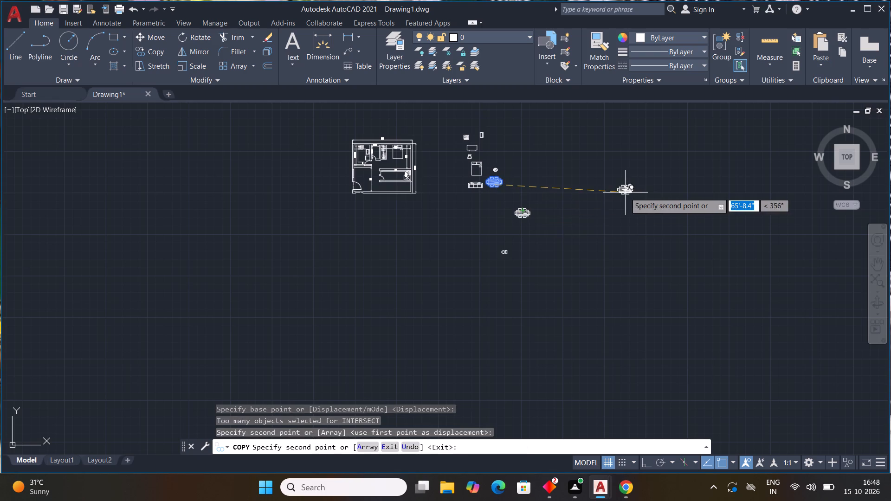
key("Escape")
Select the new dining set copy below the spare furniture blocks.
scroll(529, 206, "up", 1)
left_click_drag(538, 200, 528, 220)
left_click(504, 242)
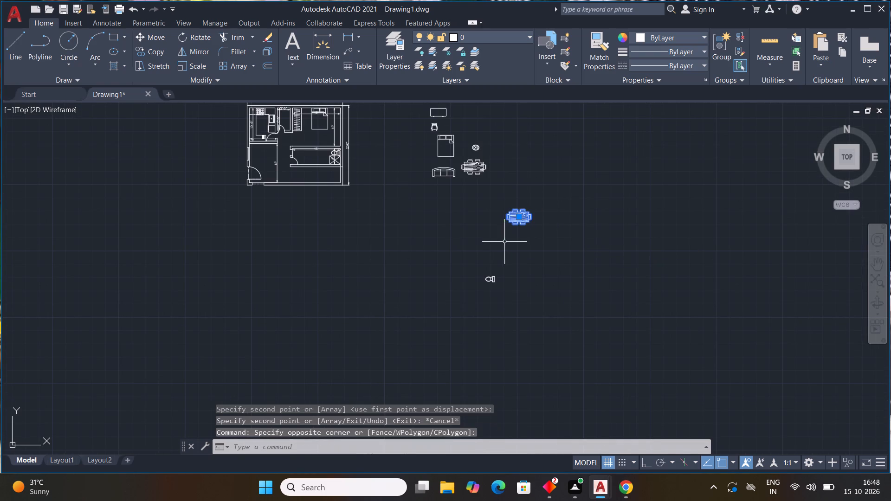
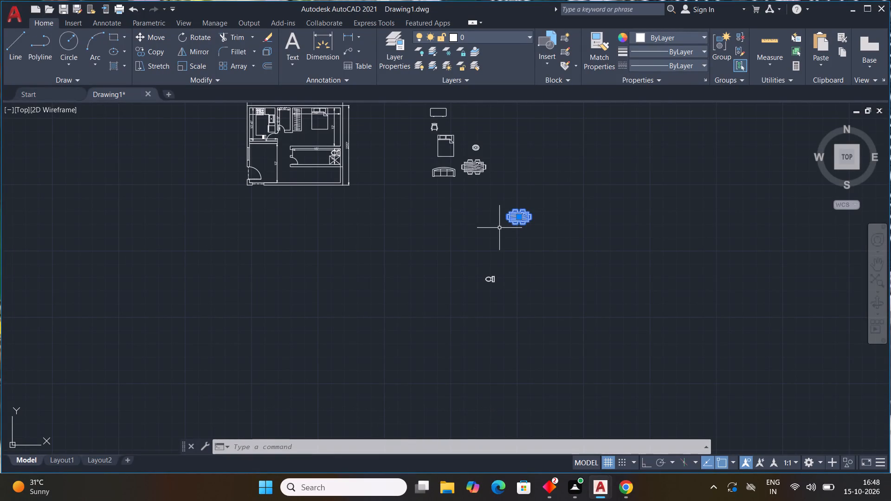
Rotate the dining set copy 90° about its table with Ortho on, so its long side runs vertically.
key("r")
type("O")
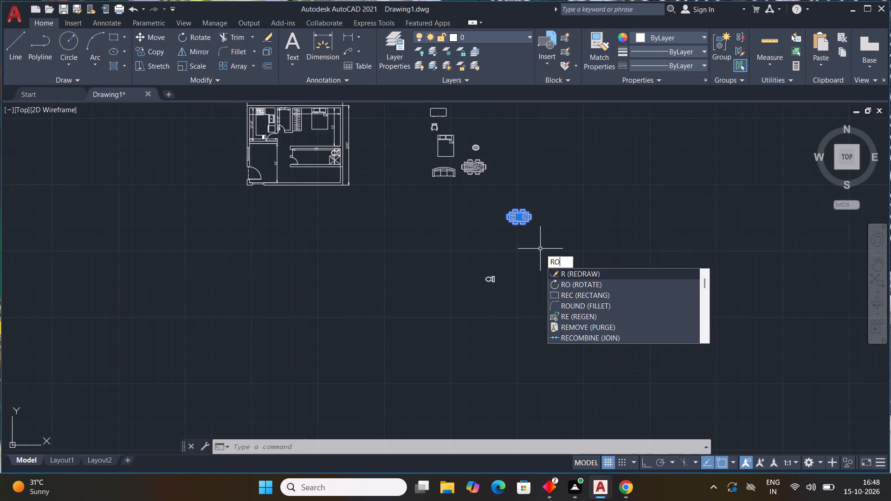
key("space")
left_click(522, 215)
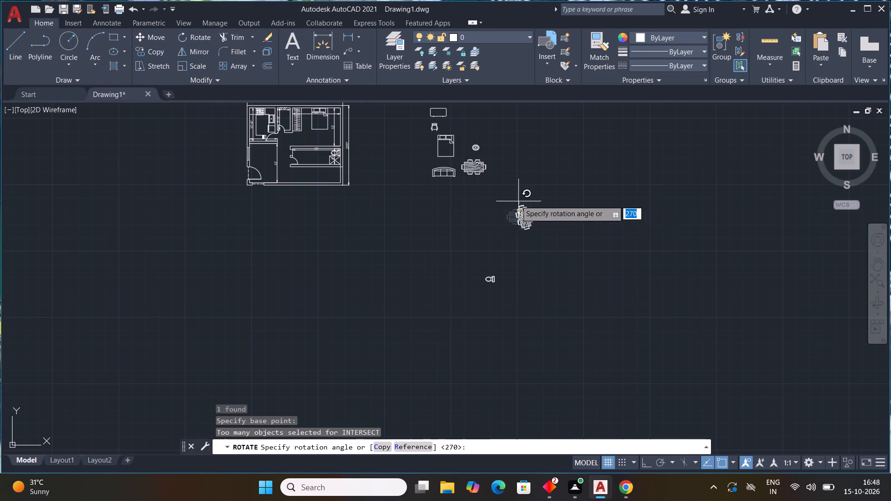
key("F8")
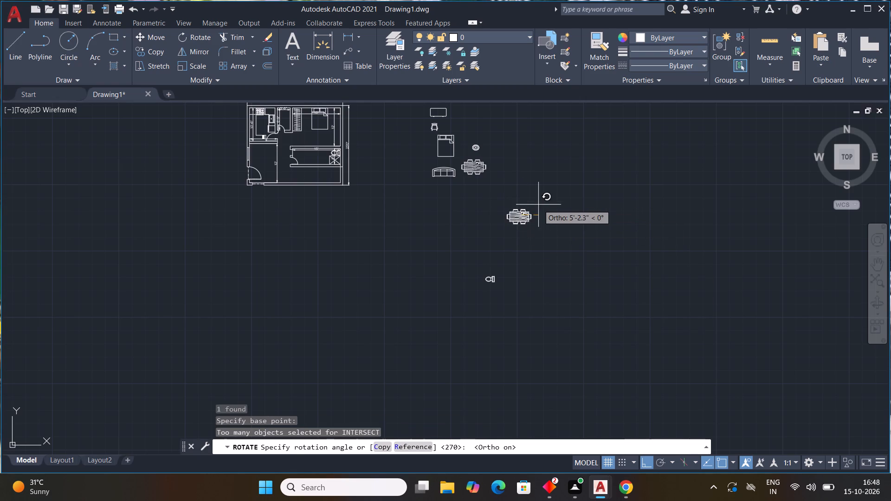
left_click(515, 196)
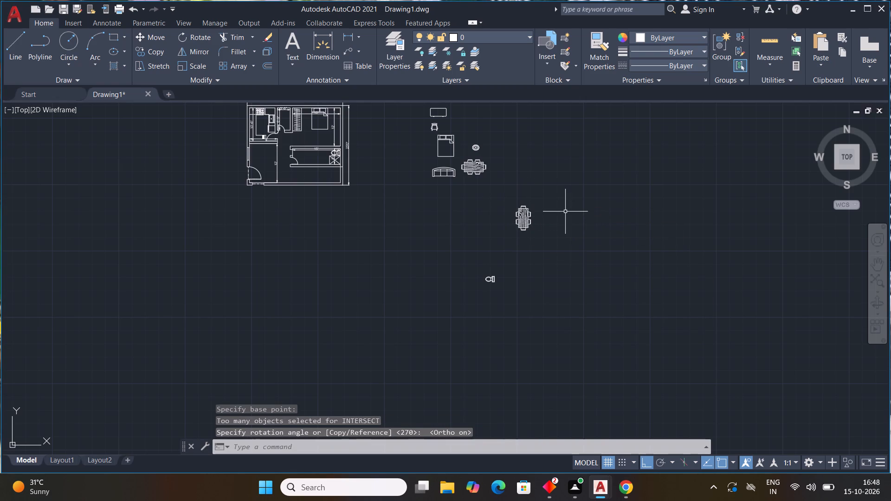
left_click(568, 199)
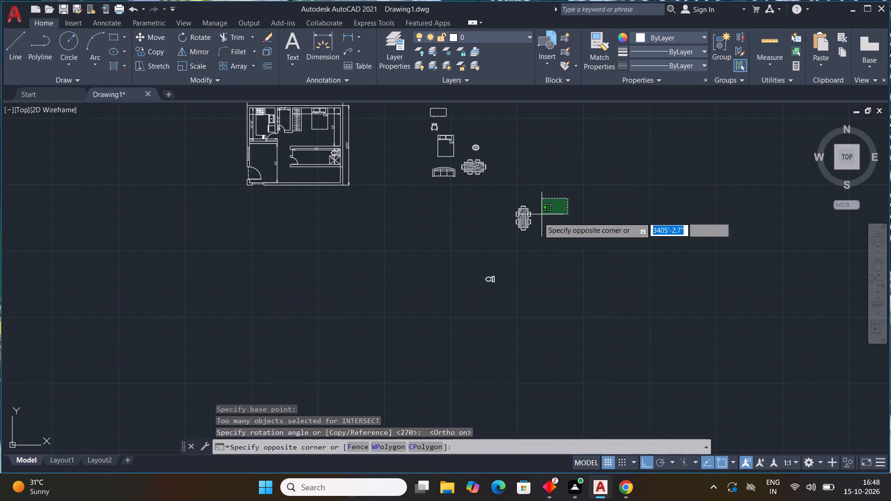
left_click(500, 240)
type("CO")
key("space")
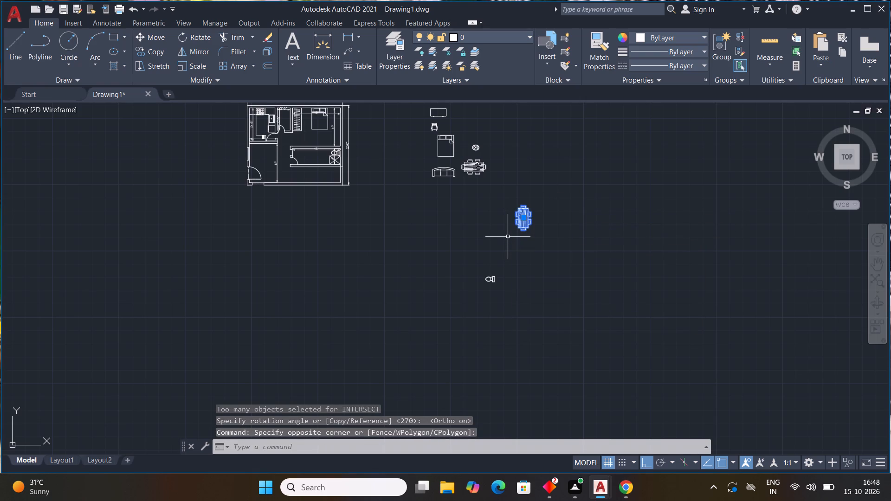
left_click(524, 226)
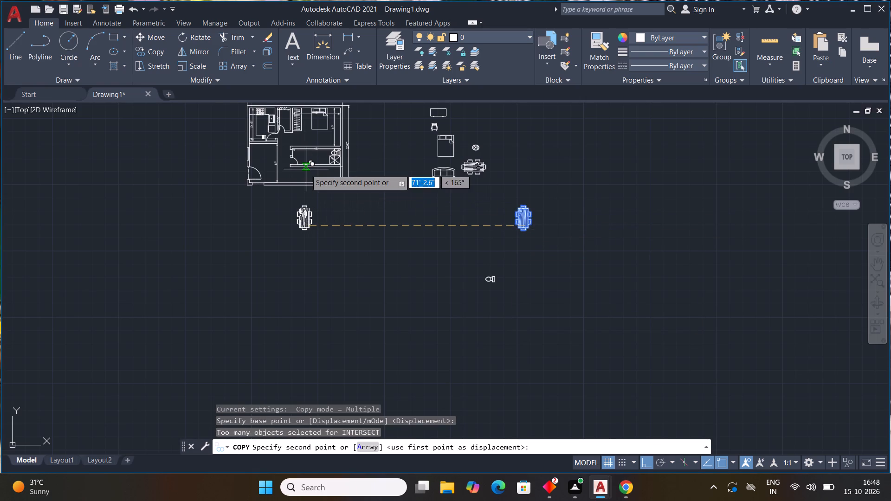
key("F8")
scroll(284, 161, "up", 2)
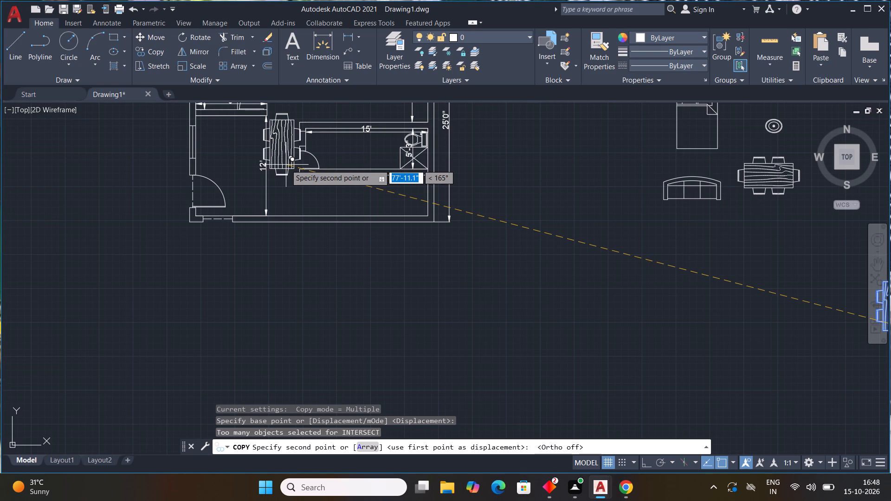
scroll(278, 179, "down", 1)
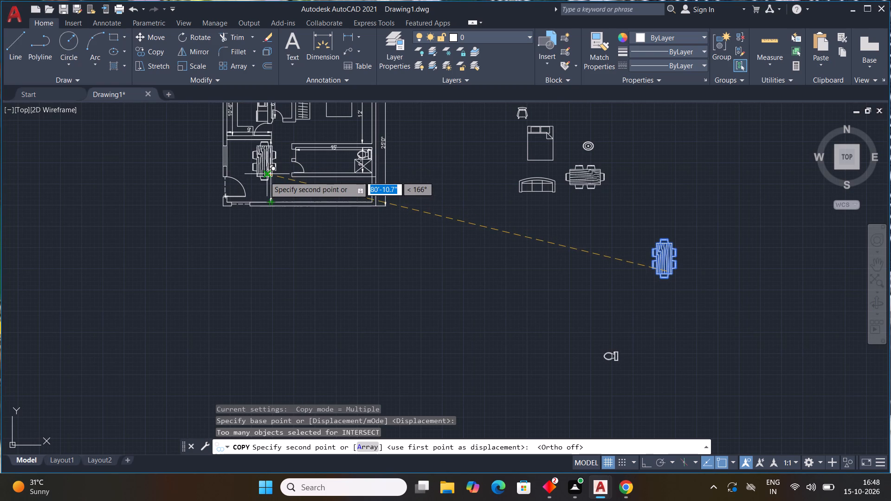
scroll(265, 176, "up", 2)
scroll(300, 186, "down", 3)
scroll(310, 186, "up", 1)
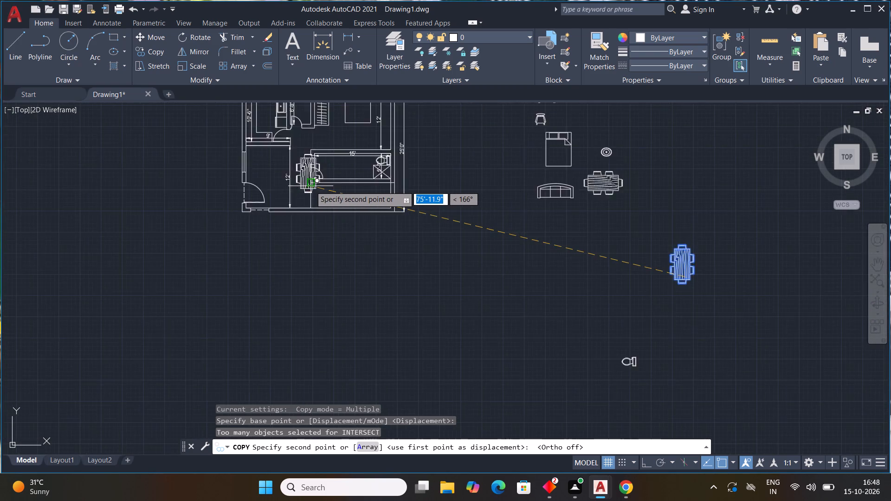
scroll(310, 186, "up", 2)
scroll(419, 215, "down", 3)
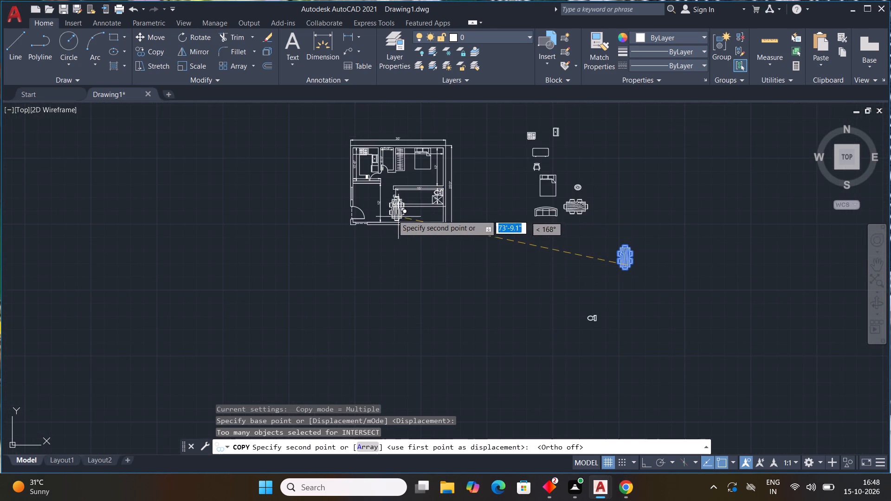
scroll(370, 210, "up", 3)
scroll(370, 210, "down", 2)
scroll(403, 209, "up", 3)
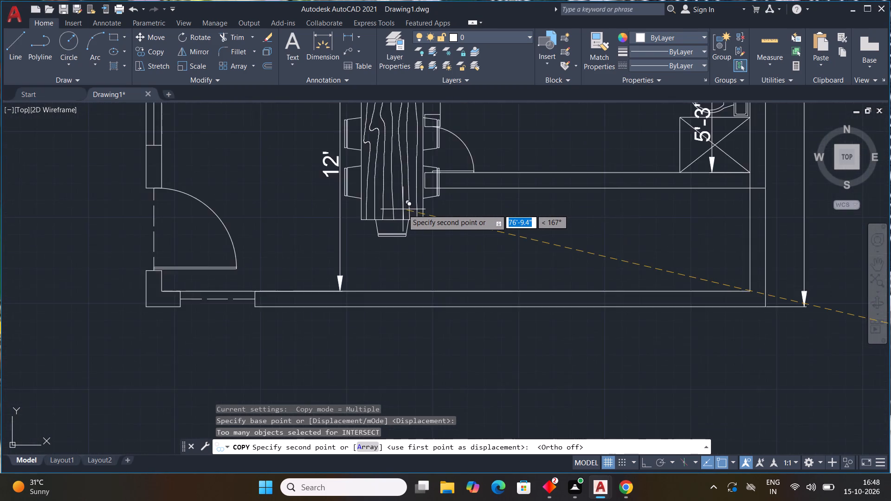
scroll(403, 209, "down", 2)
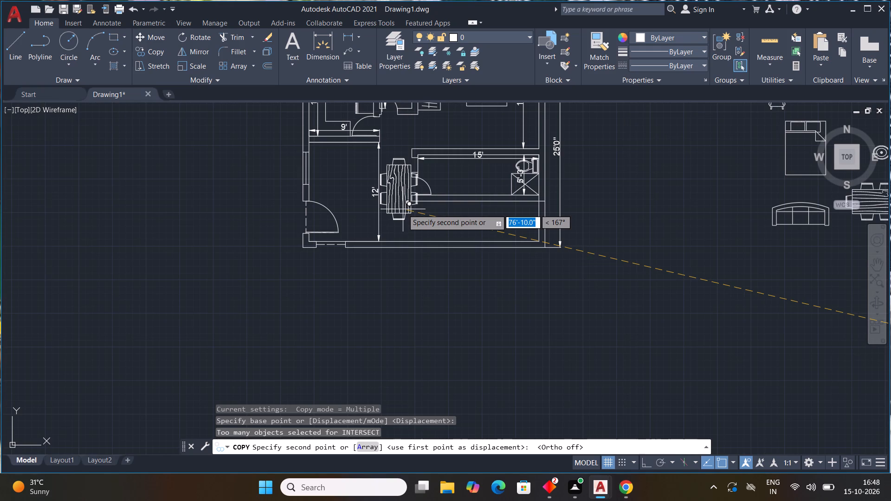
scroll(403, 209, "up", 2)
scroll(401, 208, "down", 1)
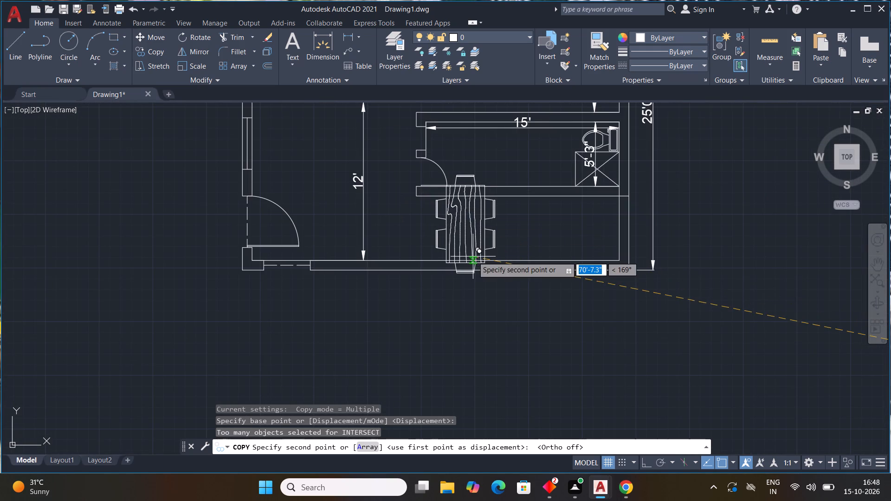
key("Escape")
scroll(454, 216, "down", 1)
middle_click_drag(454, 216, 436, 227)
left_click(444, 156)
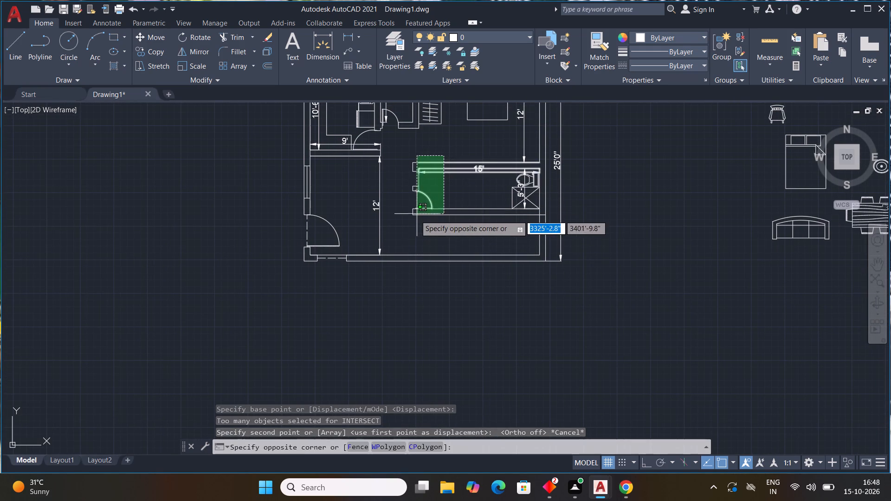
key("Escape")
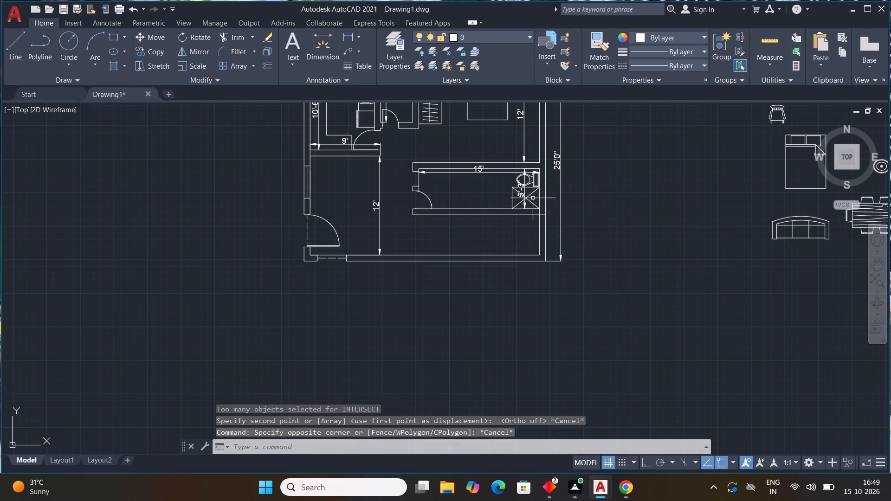
Draw a vertical line with Ortho on across the 15' bathroom, from its upper wall's outer edge to its lower wall's outer edge.
type("L")
key("space")
scroll(455, 187, "up", 3)
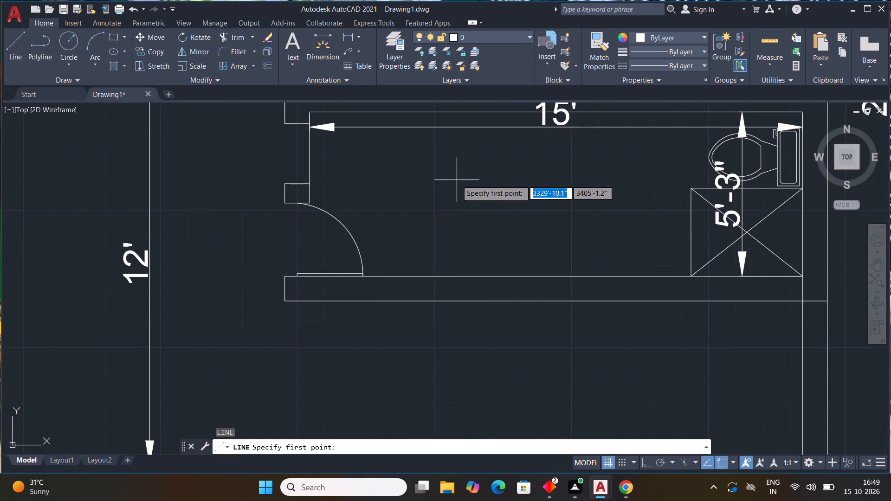
middle_click_drag(457, 180, 452, 264)
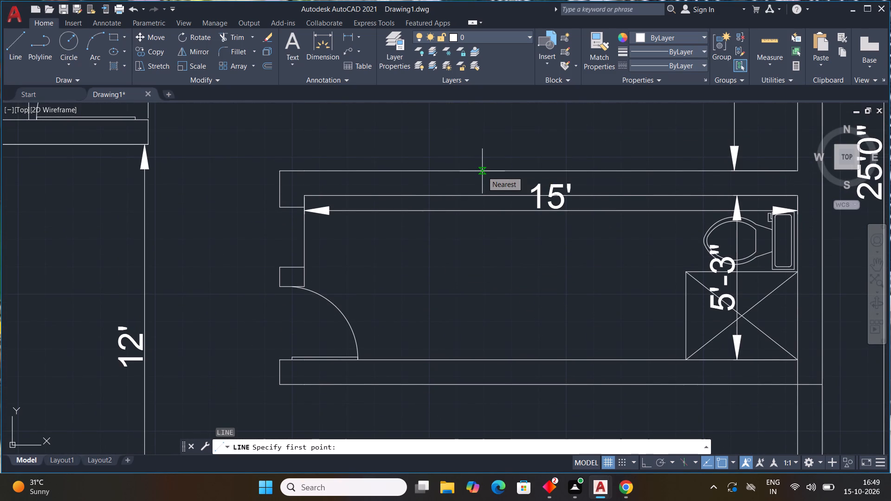
left_click(483, 172)
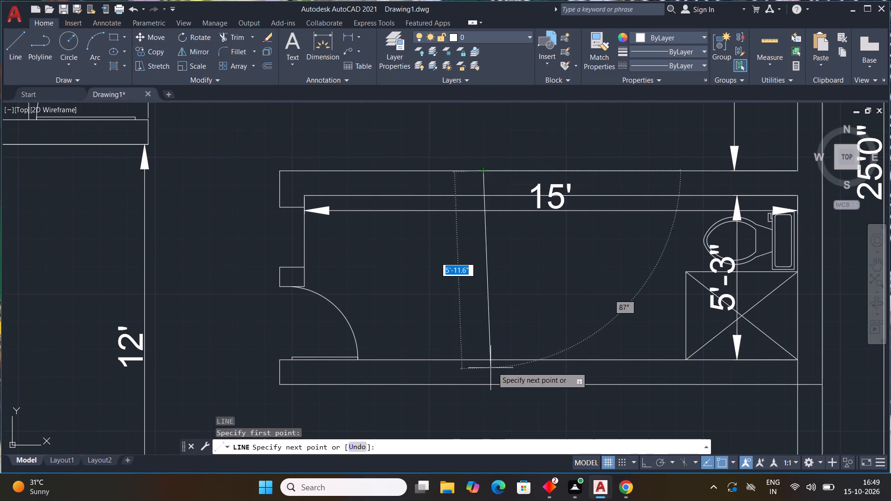
left_click(487, 387)
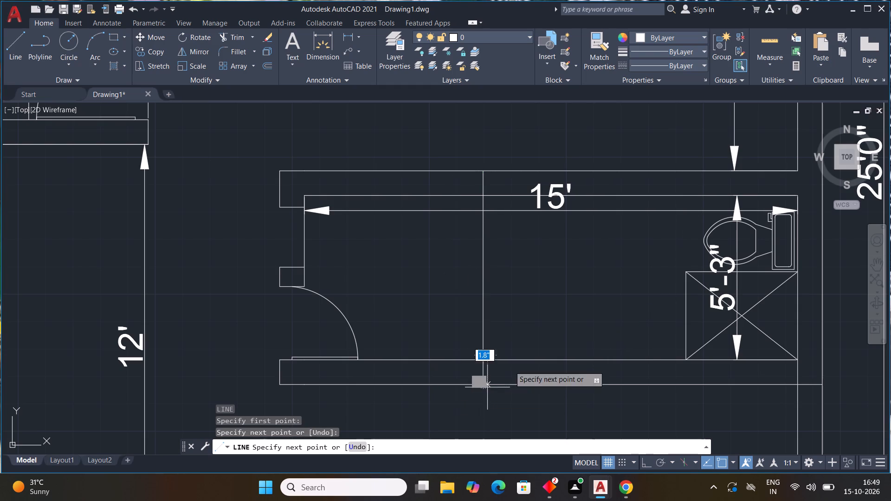
key("ctrl+z")
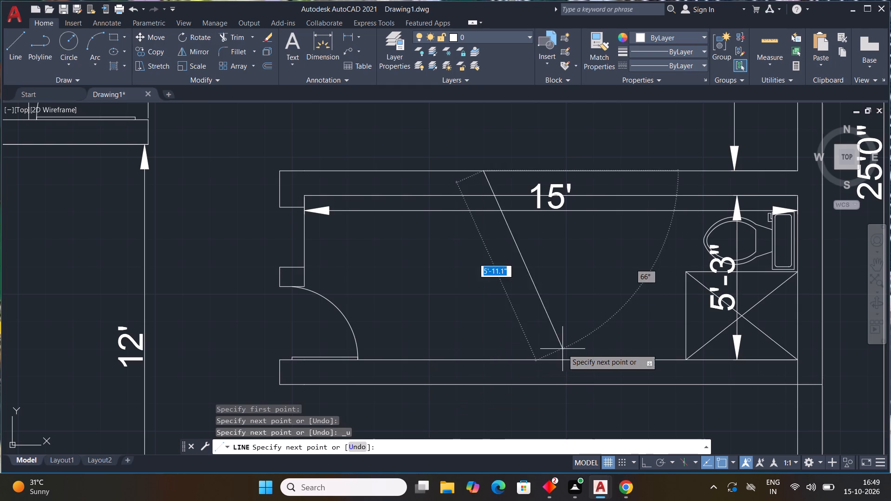
key("F8")
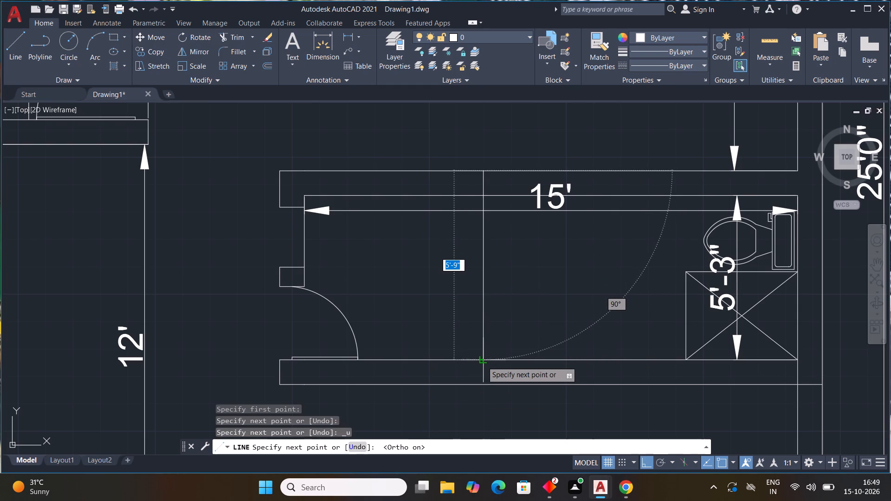
left_click(483, 388)
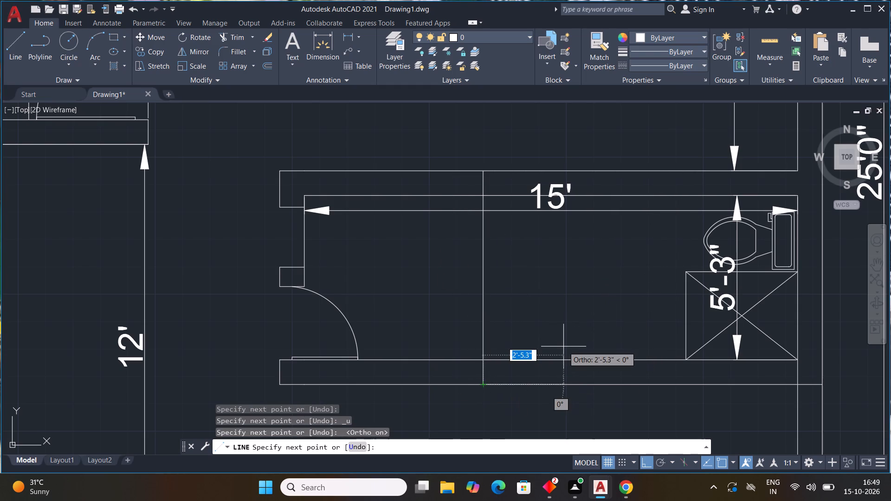
key("Escape")
Copy the bathroom's door-side wall lines and door horizontally into the room so the wall's inner face meets the new vertical line.
scroll(428, 248, "down", 2)
scroll(375, 247, "up", 2)
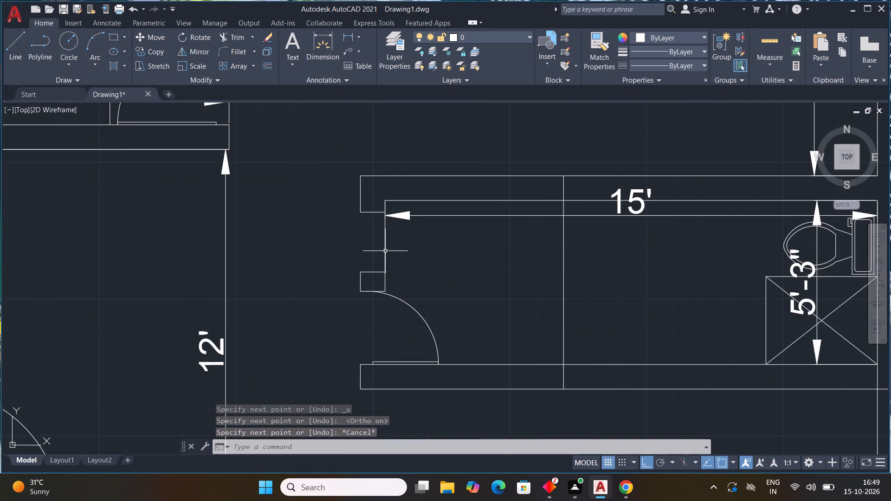
left_click(385, 251)
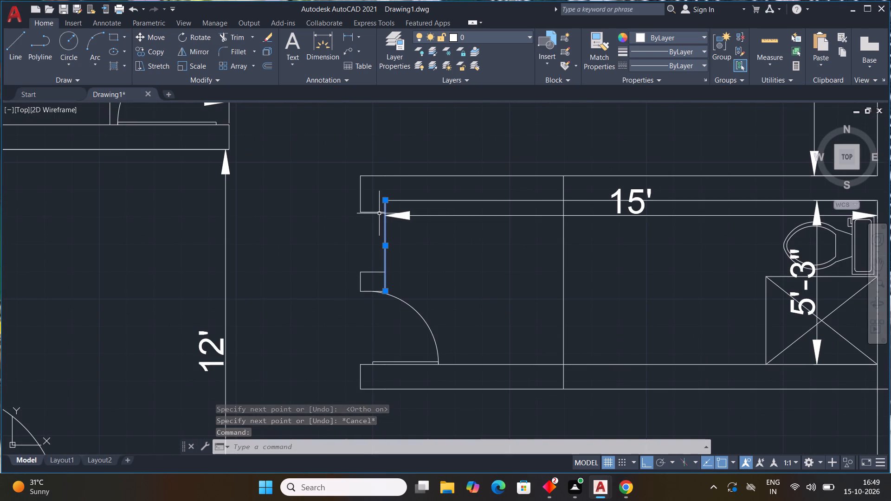
left_click(379, 213)
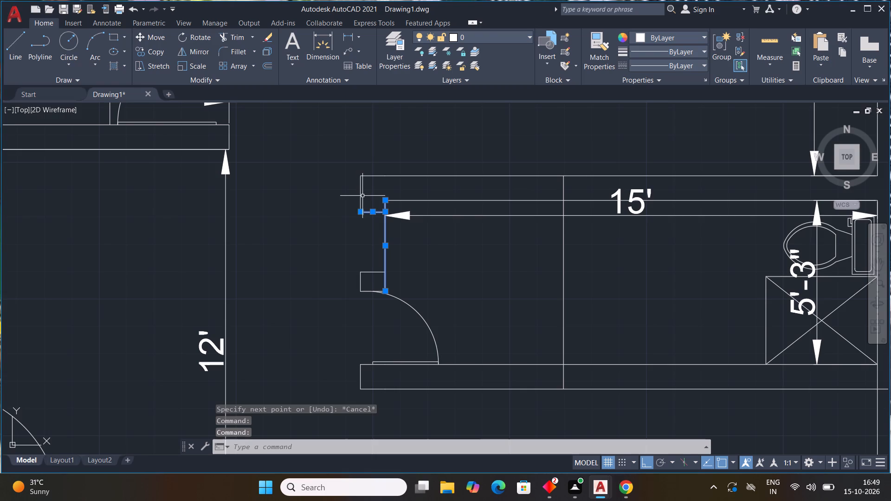
left_click(361, 197)
left_click(370, 274)
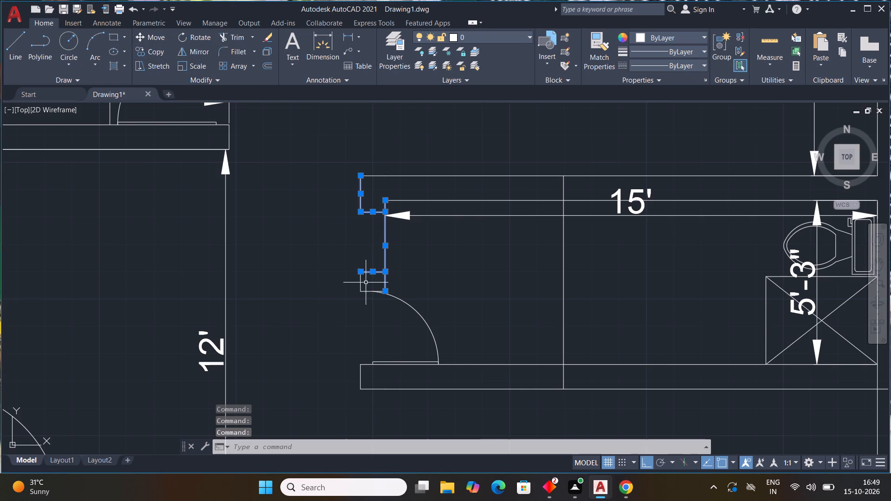
left_click(358, 283)
left_click_drag(362, 292, 374, 299)
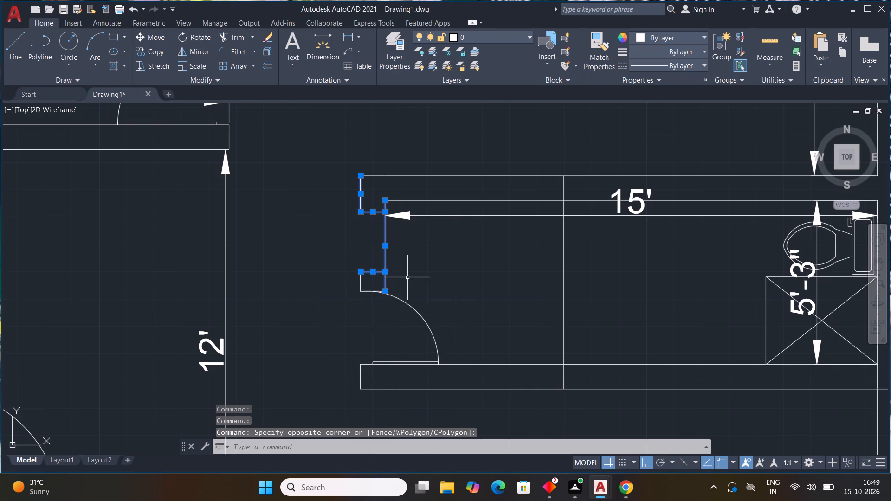
left_click_drag(413, 275, 404, 315)
left_click(325, 339)
scroll(423, 362, "up", 3)
left_click_drag(399, 322, 394, 339)
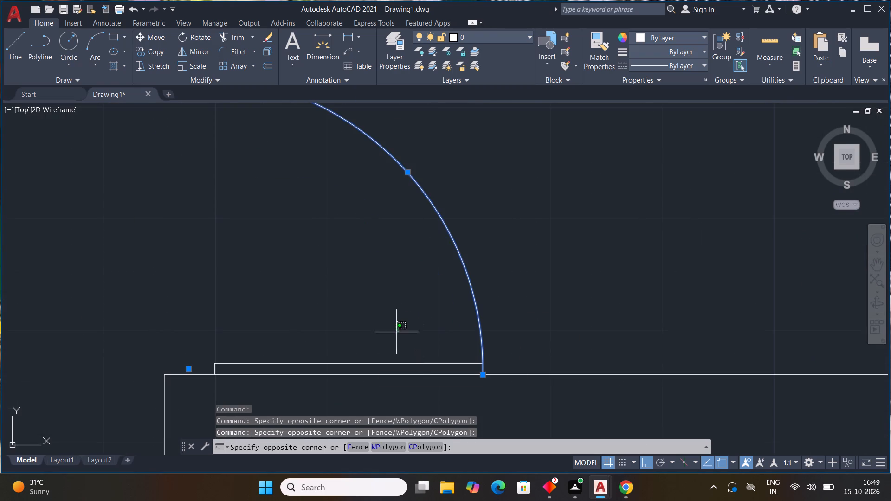
left_click_drag(394, 339, 390, 346)
scroll(348, 380, "down", 3)
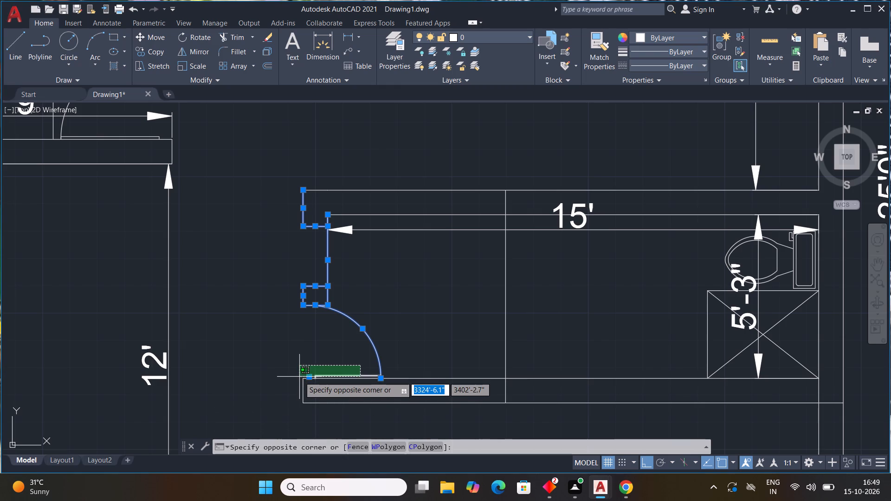
left_click(299, 377)
middle_click_drag(404, 394, 415, 359)
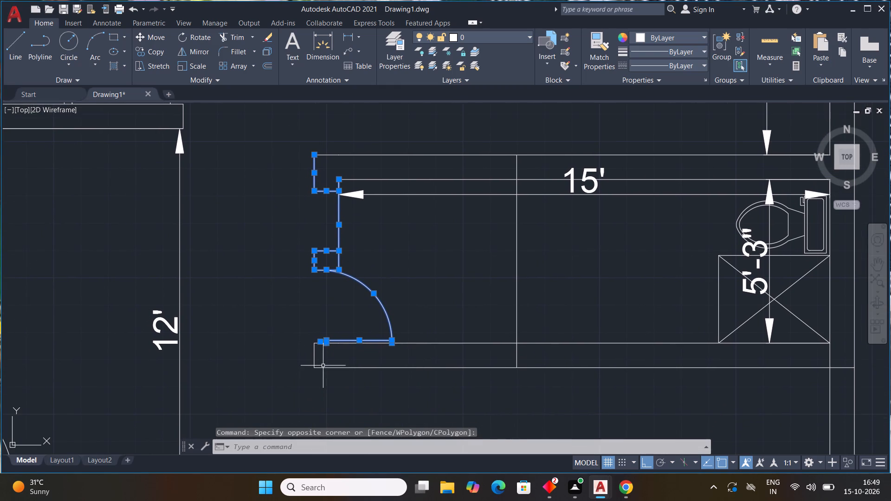
left_click(314, 360)
scroll(321, 349, "up", 5)
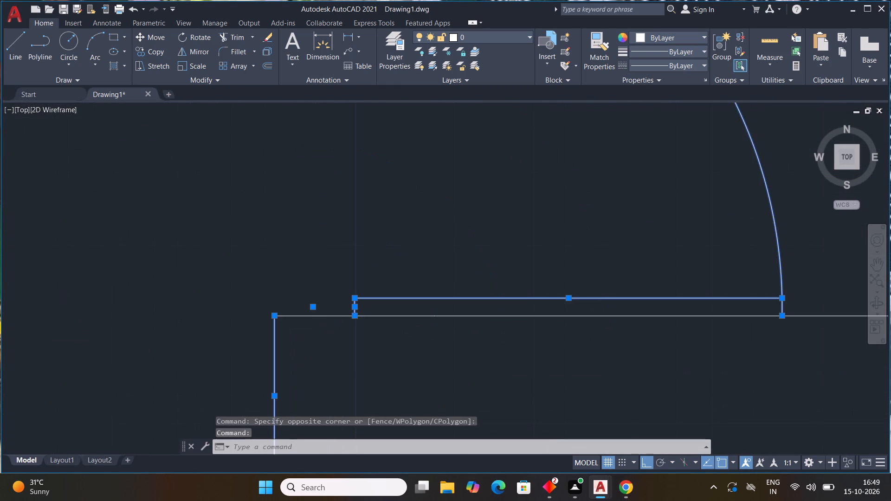
scroll(321, 349, "down", 2)
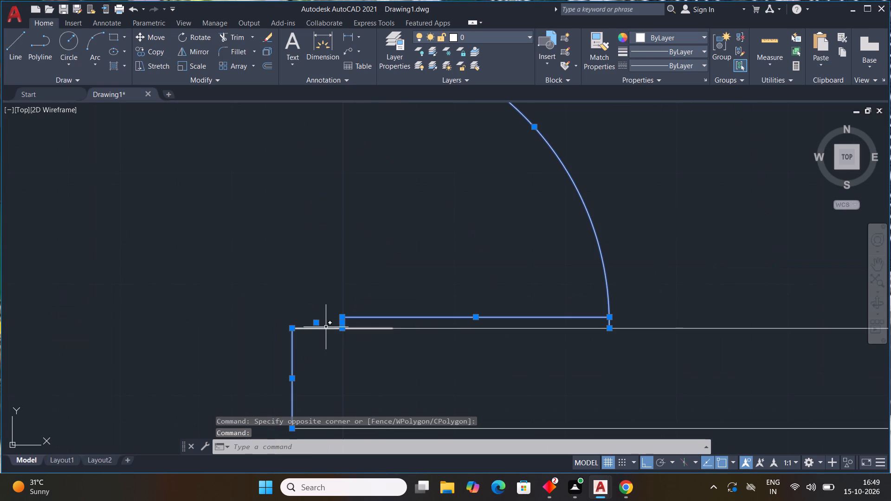
left_click(326, 327)
scroll(385, 377, "down", 3)
middle_click_drag(386, 374, 376, 340)
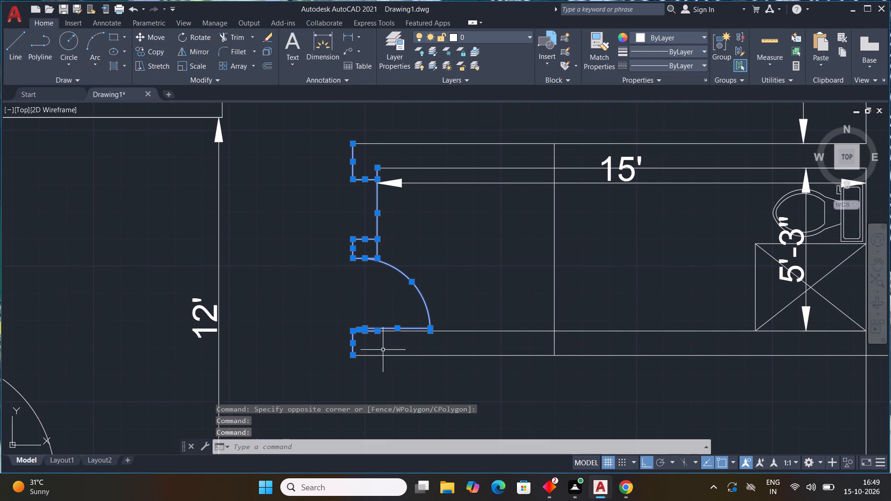
key("c")
type("O")
key("space")
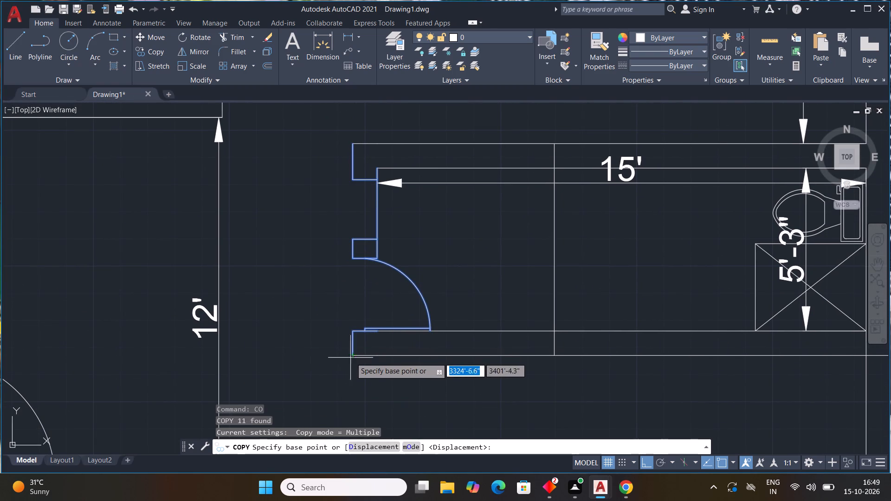
left_click(351, 358)
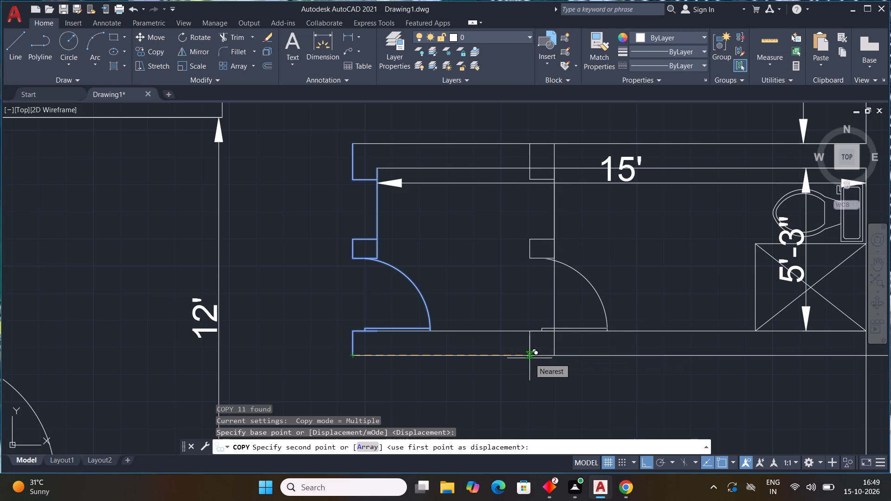
left_click(529, 358)
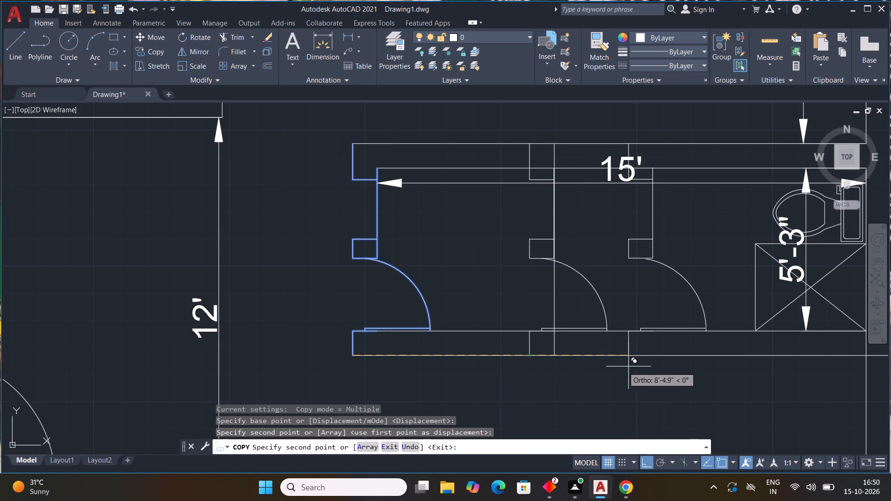
key("Escape")
Trim away the vertical guide line along the copied door wall and across its door opening.
type("TR")
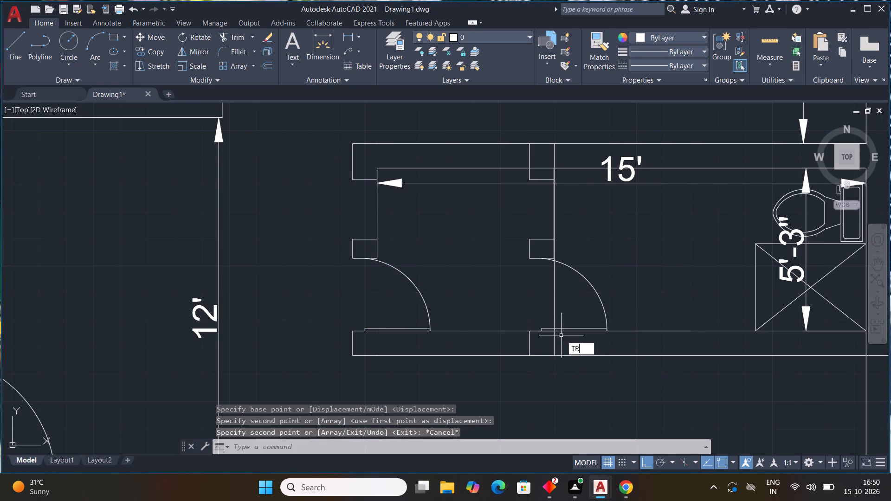
key("space")
left_click_drag(566, 306, 528, 306)
scroll(566, 256, "up", 3)
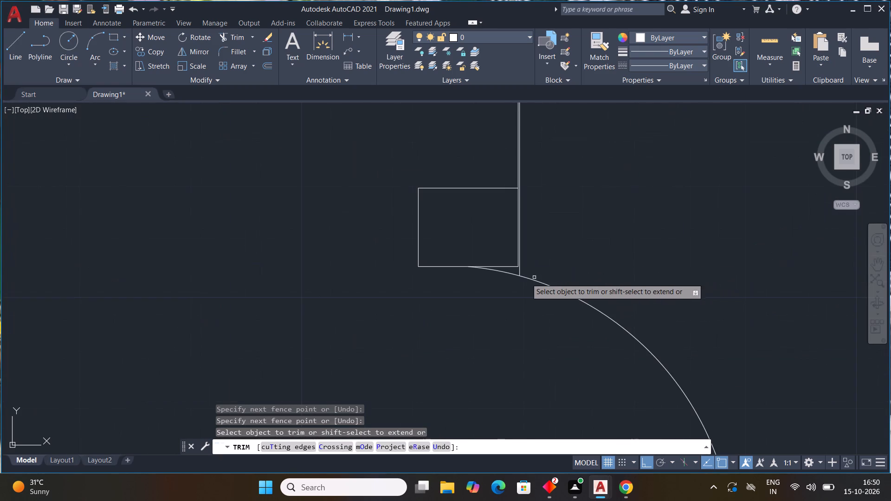
left_click(521, 272)
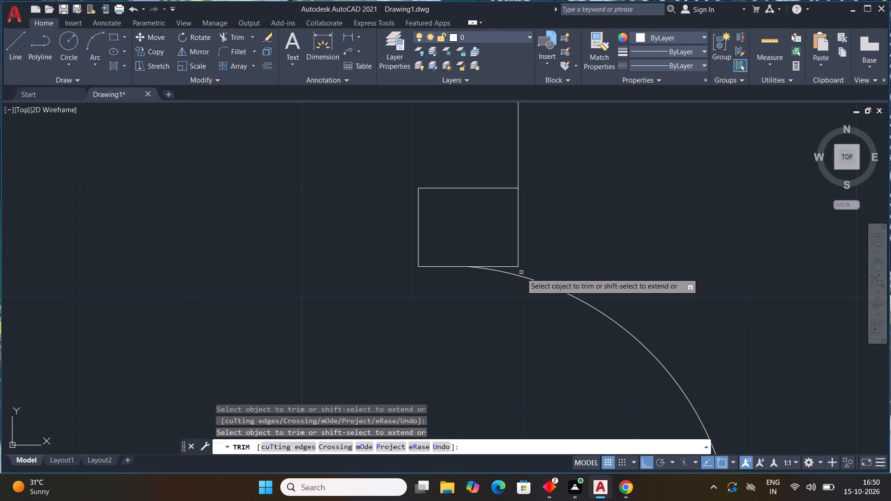
scroll(543, 269, "down", 3)
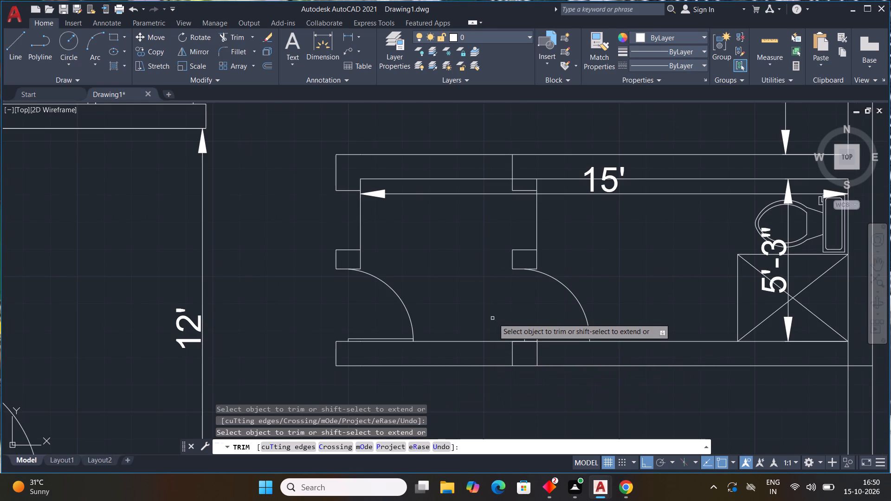
Trim the bathroom's lower wall lines between the old and copied door walls, and the guide line remnants at the copied door leaf.
left_click_drag(493, 323, 483, 383)
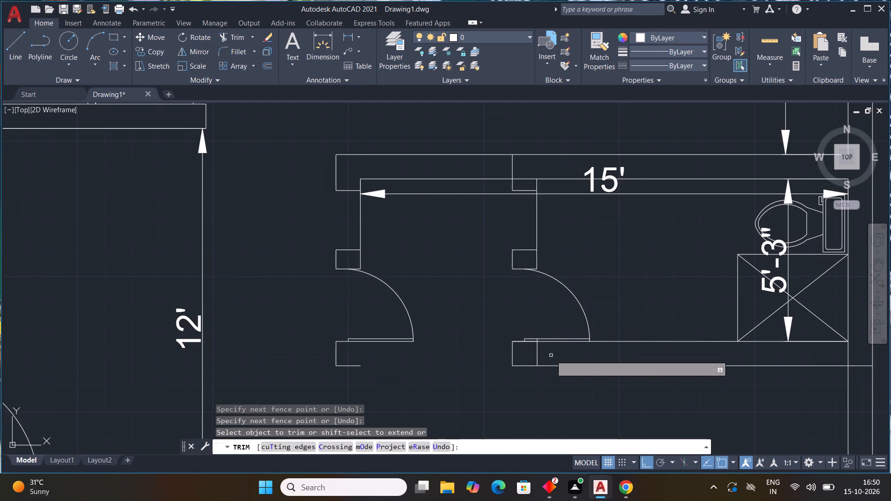
left_click_drag(551, 355, 512, 352)
key("ctrl+z")
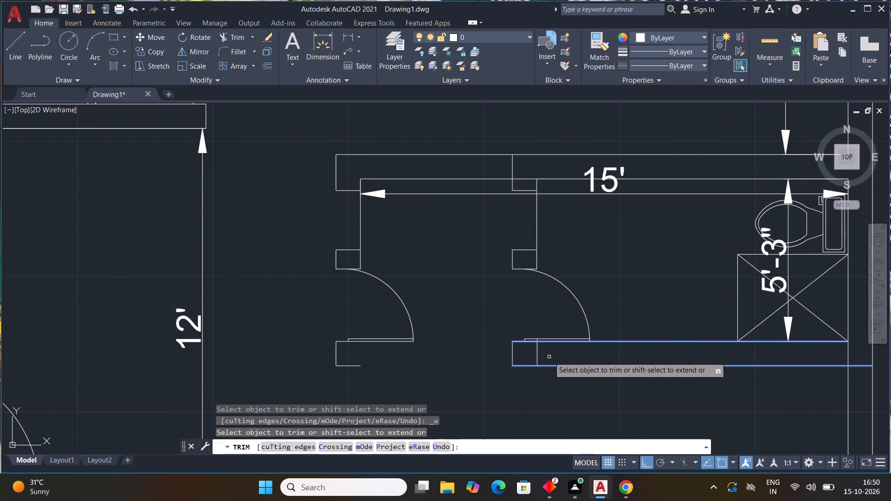
left_click_drag(549, 357, 532, 355)
scroll(540, 341, "up", 3)
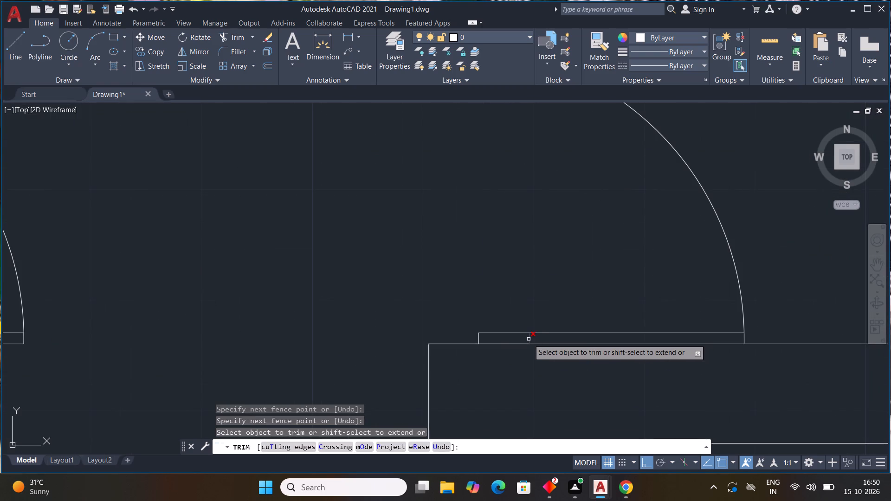
left_click(529, 339)
scroll(583, 361, "down", 3)
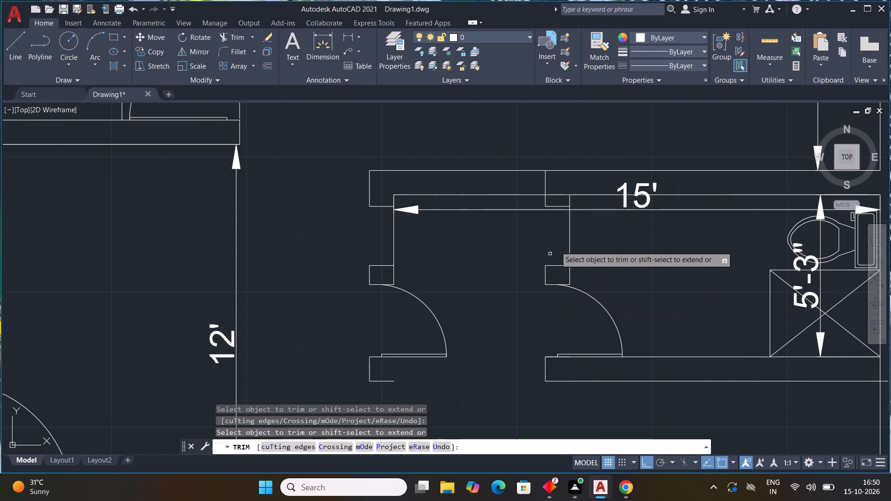
Remove the 15' bathroom dimension and trim the upper wall's lines between the old and copied door walls.
scroll(572, 209, "up", 2)
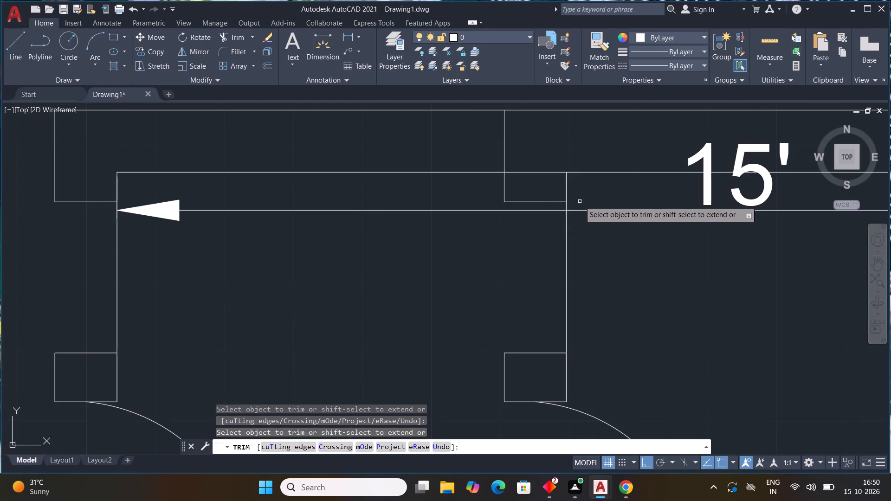
scroll(580, 201, "down", 2)
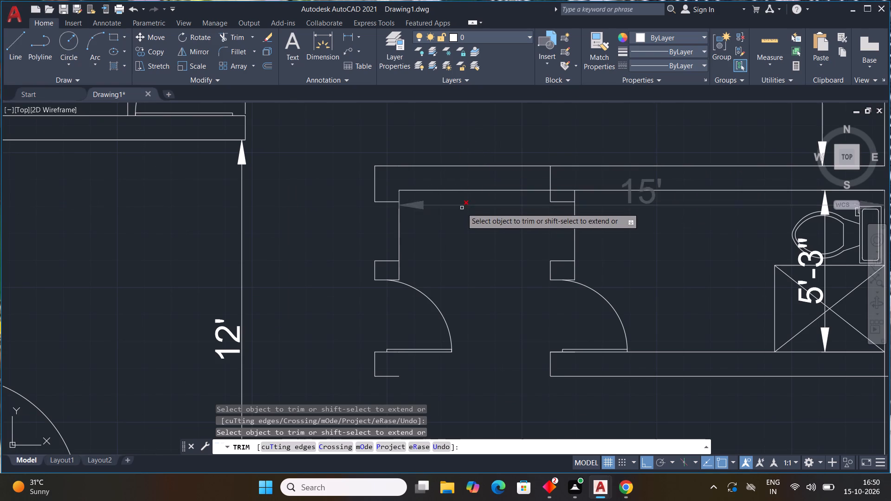
left_click(462, 208)
left_click(465, 204)
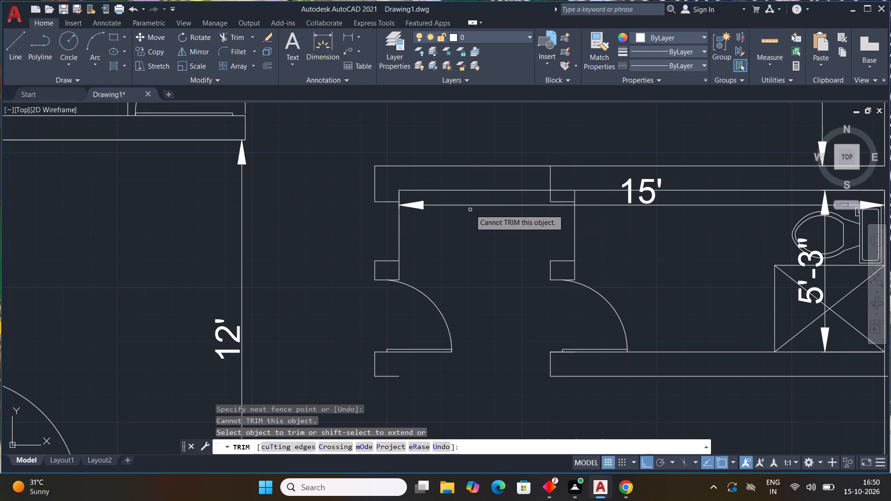
left_click(471, 206)
left_click_drag(451, 142, 439, 215)
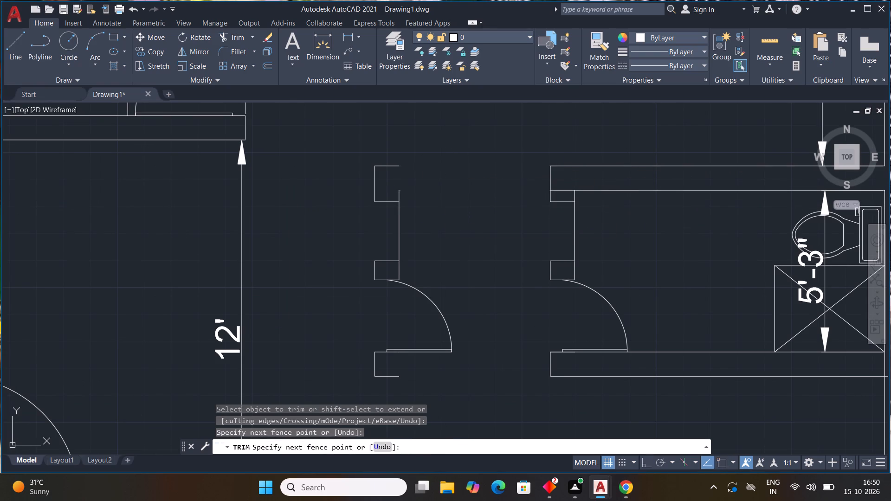
Trim away the old door-side wall's upper jamb, middle wall block, door swing and door leaf.
left_click_drag(400, 144, 359, 207)
left_click_drag(413, 181, 389, 212)
left_click_drag(413, 189, 386, 241)
left_click_drag(413, 220, 381, 278)
left_click_drag(402, 250, 381, 295)
left_click_drag(430, 260, 396, 295)
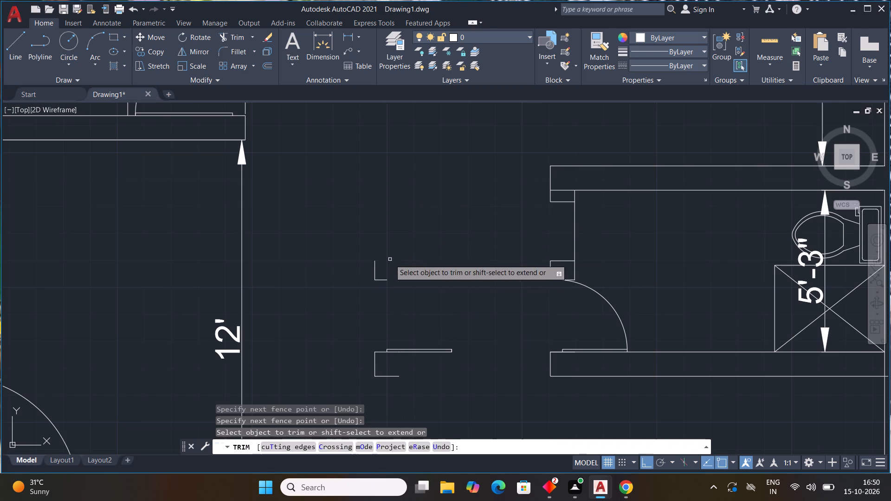
left_click_drag(389, 260, 373, 286)
left_click_drag(382, 257, 367, 279)
left_click_drag(418, 313, 403, 375)
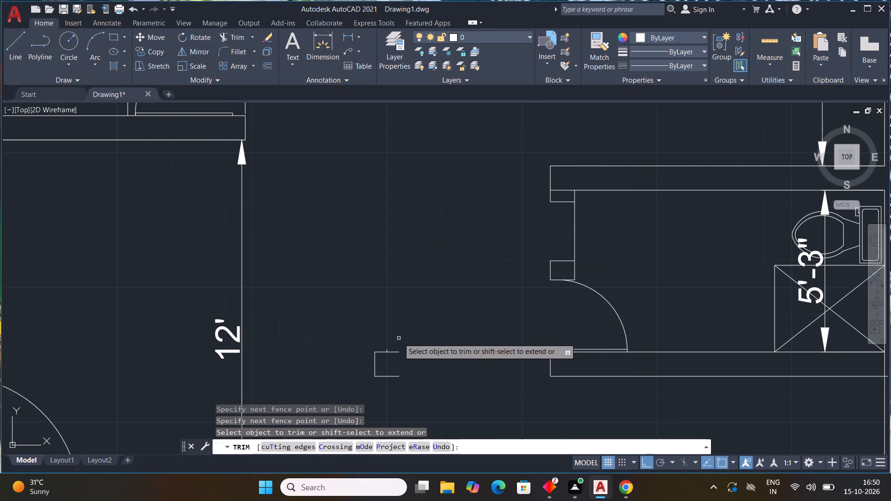
Trim away the remaining lower wall stub and door leaf fragment at the old door position.
middle_click_drag(404, 332, 442, 250)
left_click_drag(499, 269, 482, 271)
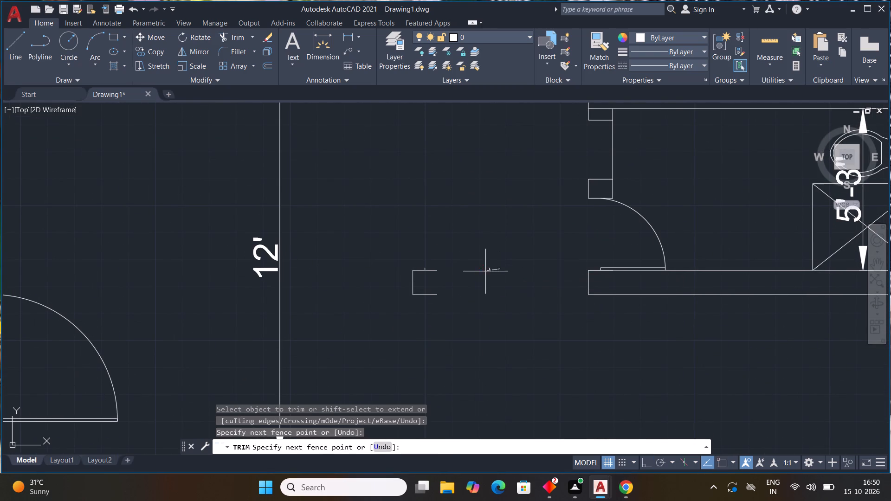
left_click_drag(482, 271, 428, 266)
left_click_drag(427, 266, 408, 295)
left_click_drag(414, 268, 425, 286)
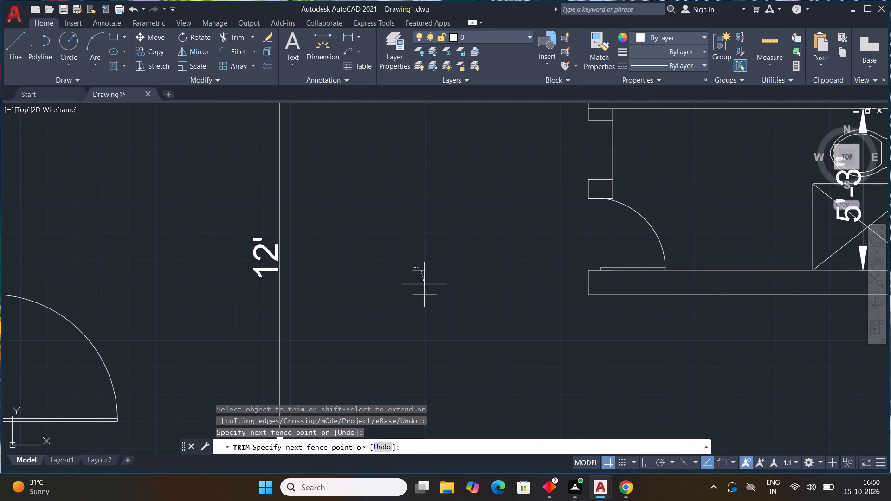
left_click_drag(425, 286, 425, 287)
left_click_drag(427, 265, 422, 274)
left_click_drag(422, 274, 418, 304)
scroll(507, 268, "down", 2)
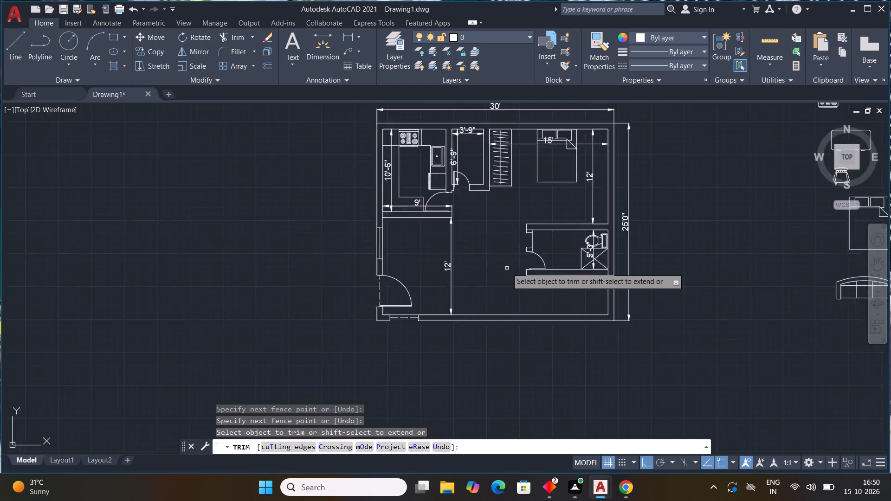
scroll(507, 268, "down", 2)
key("Escape")
key("Escape")
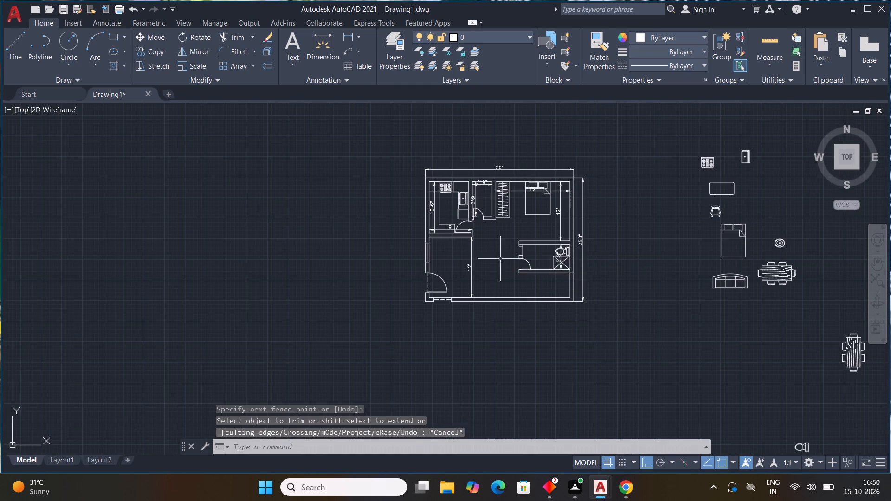
key("Escape")
Dimension the shortened bathroom's inner width from the door-side wall to the outer wall.
scroll(548, 259, "up", 2)
middle_click_drag(530, 249, 424, 192)
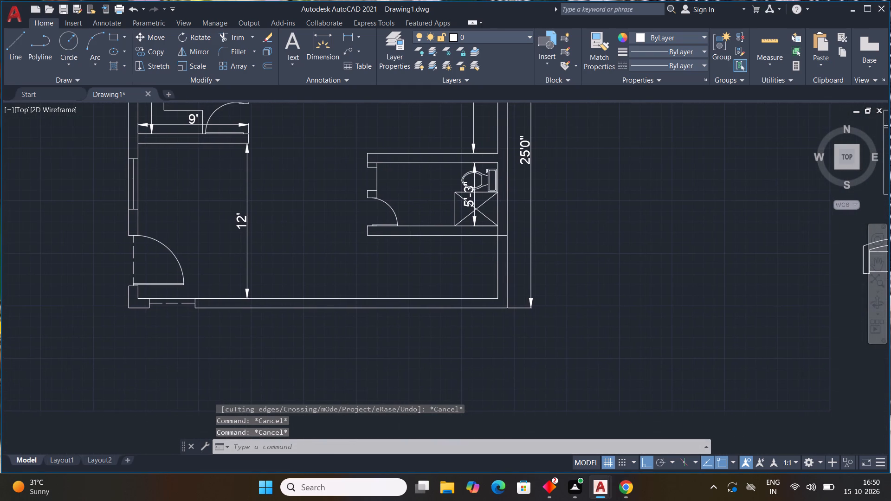
left_click(328, 56)
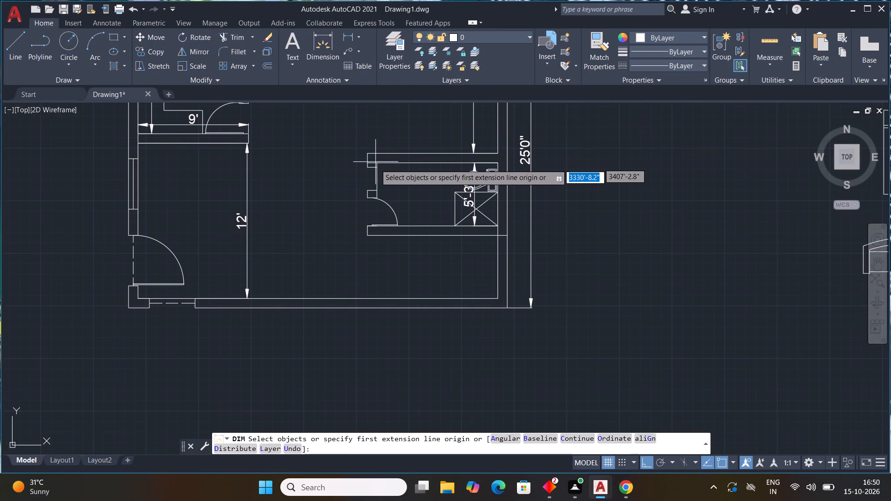
left_click(377, 167)
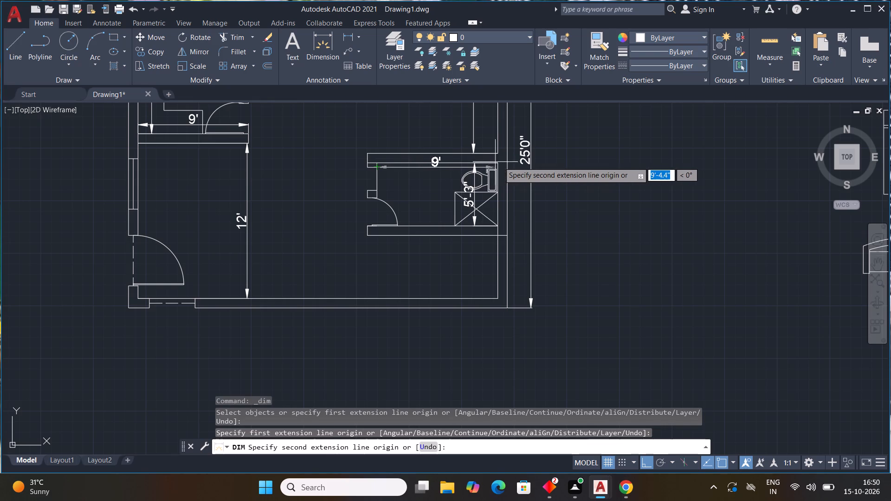
left_click_drag(497, 166, 495, 173)
left_click(493, 180)
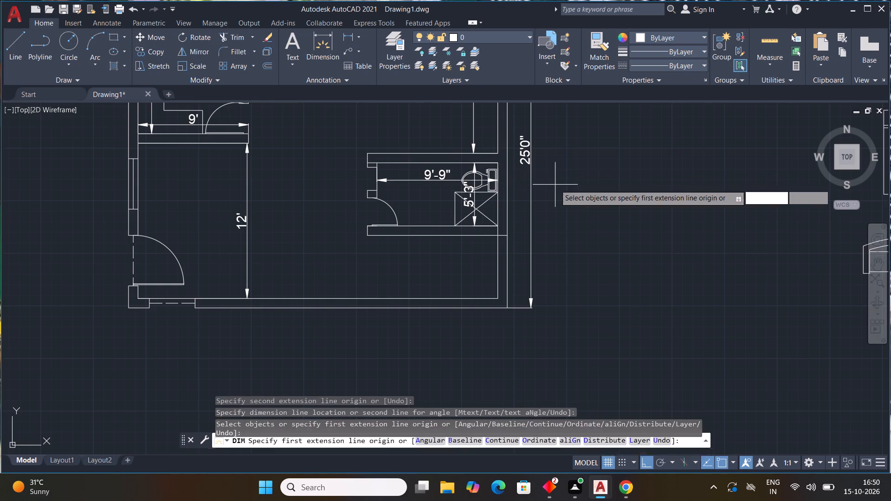
key("Escape")
Copy the upright six-seat dining set into the open area between the 12' dimension and the bathroom door.
scroll(564, 193, "down", 2)
middle_click_drag(566, 206, 492, 154)
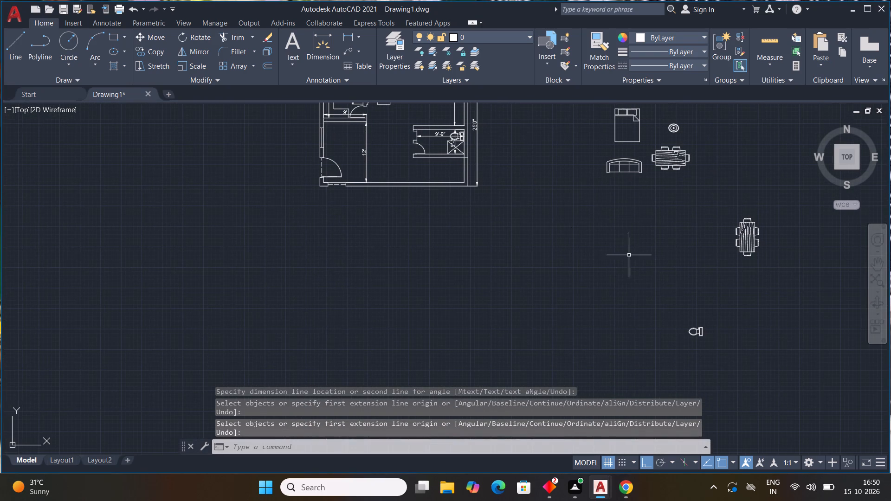
scroll(722, 212, "down", 1)
left_click(743, 225)
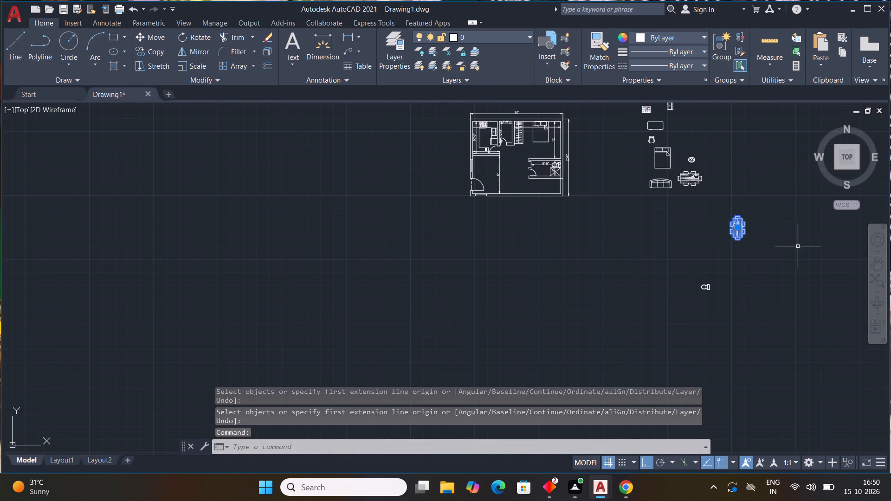
key("c")
type("O")
key("space")
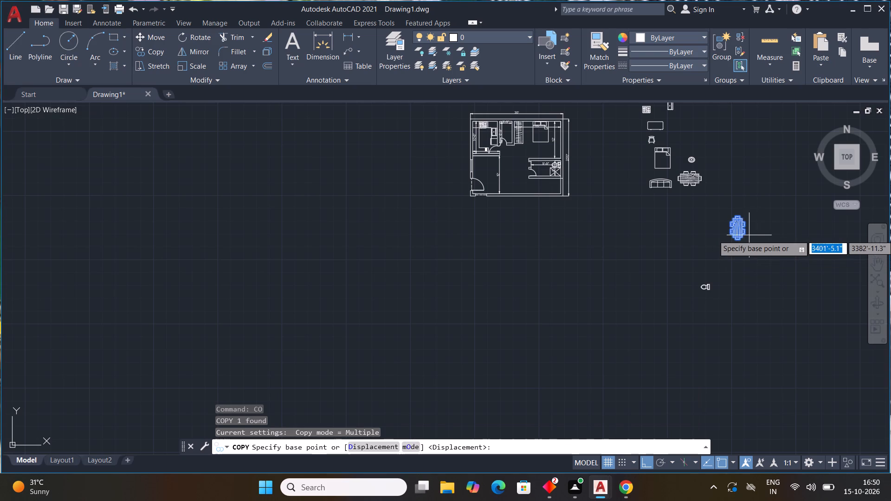
left_click(731, 228)
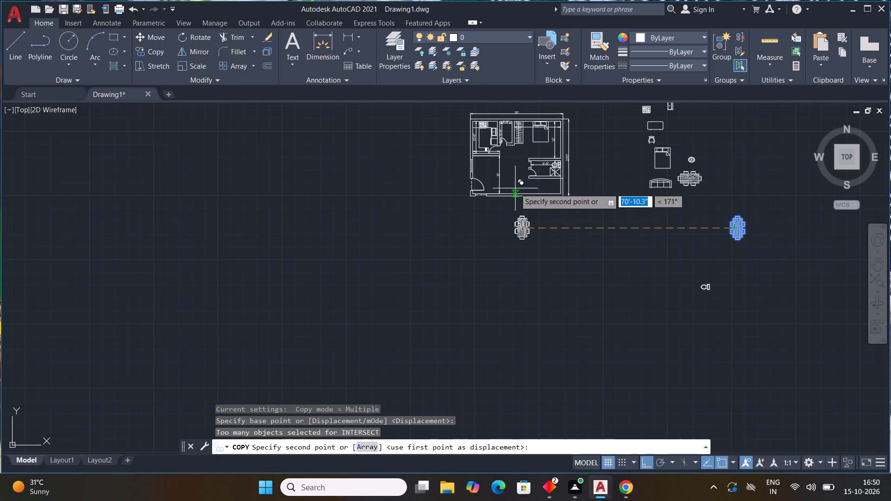
key("F8")
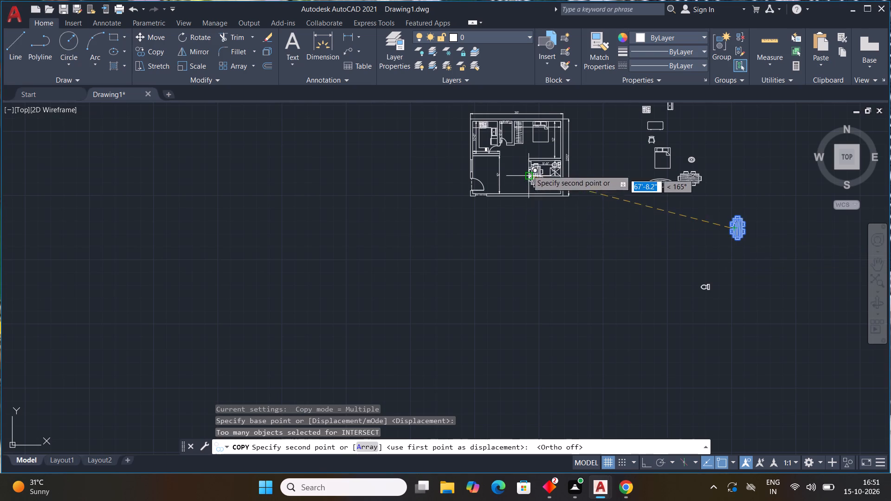
scroll(508, 160, "up", 3)
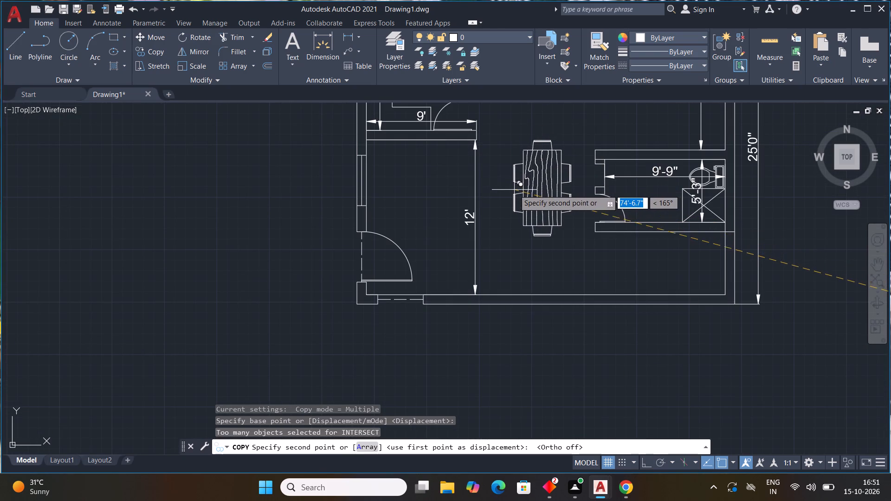
left_click(502, 204)
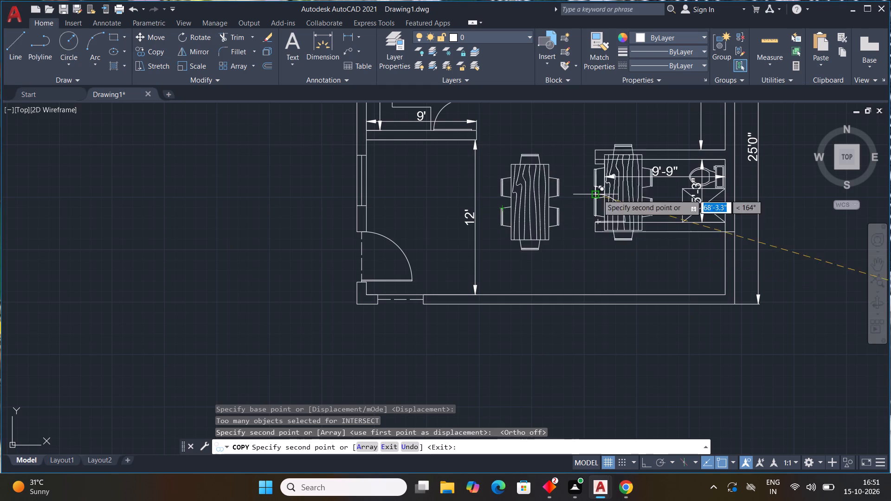
key("Escape")
Set the placed dining set's X scale factor to 0.5 in its properties.
scroll(608, 211, "down", 1)
middle_click_drag(608, 212, 562, 212)
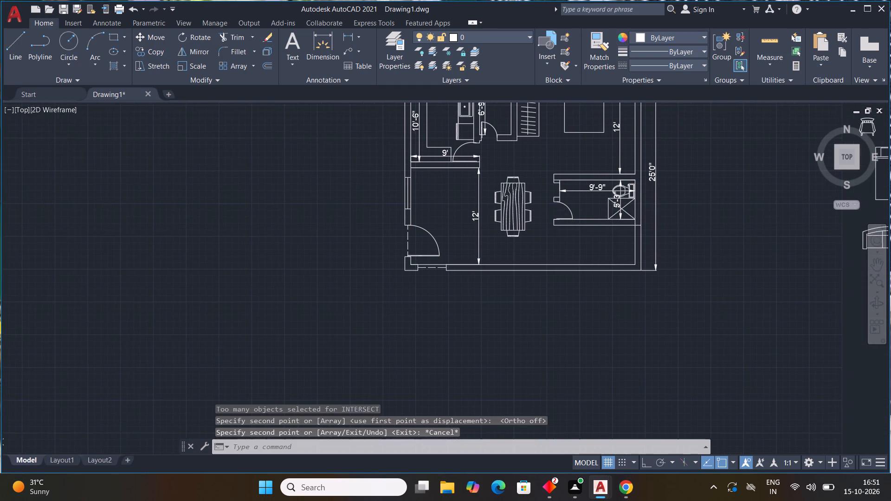
middle_click_drag(562, 212, 552, 197)
scroll(642, 232, "down", 1)
scroll(639, 241, "up", 1)
middle_click_drag(639, 241, 575, 216)
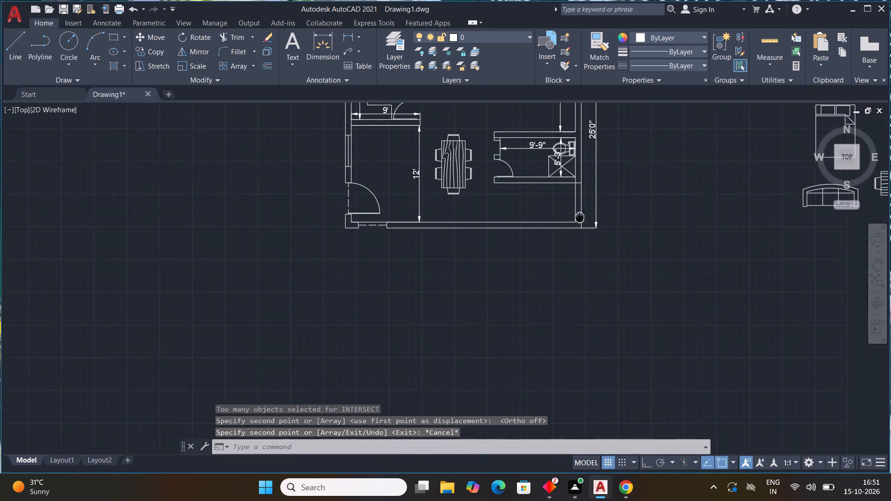
middle_click_drag(575, 216, 543, 215)
scroll(545, 214, "down", 1)
left_click(455, 189)
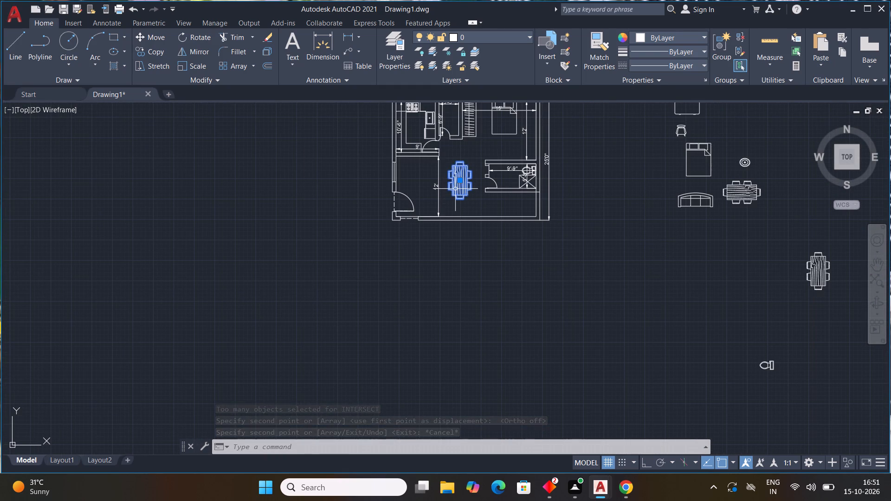
right_click(472, 257)
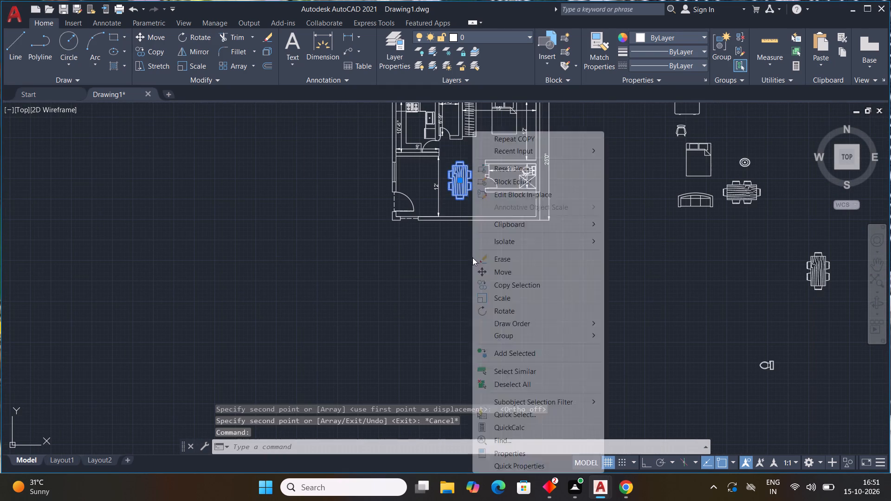
left_click(504, 454)
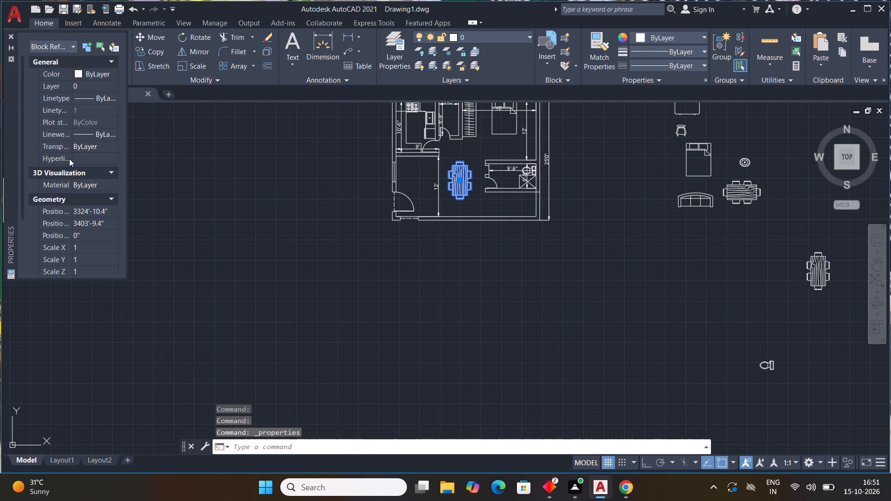
scroll(71, 159, "down", 9)
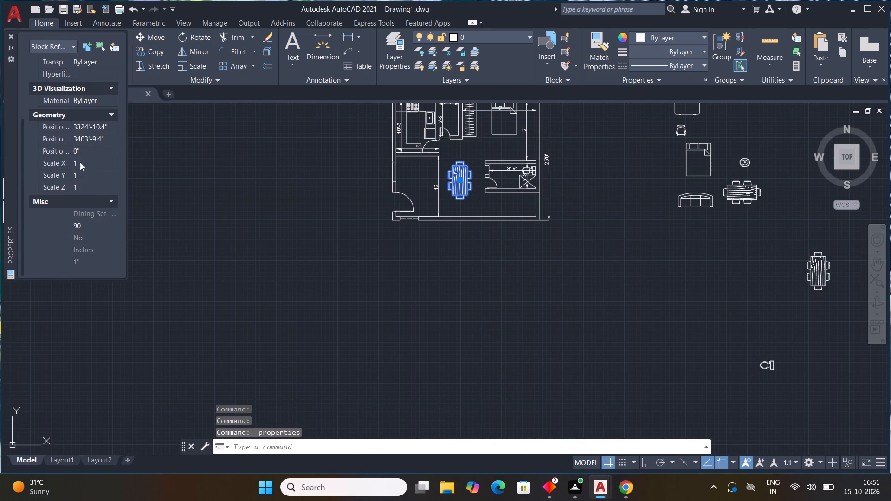
scroll(85, 135, "up", 3)
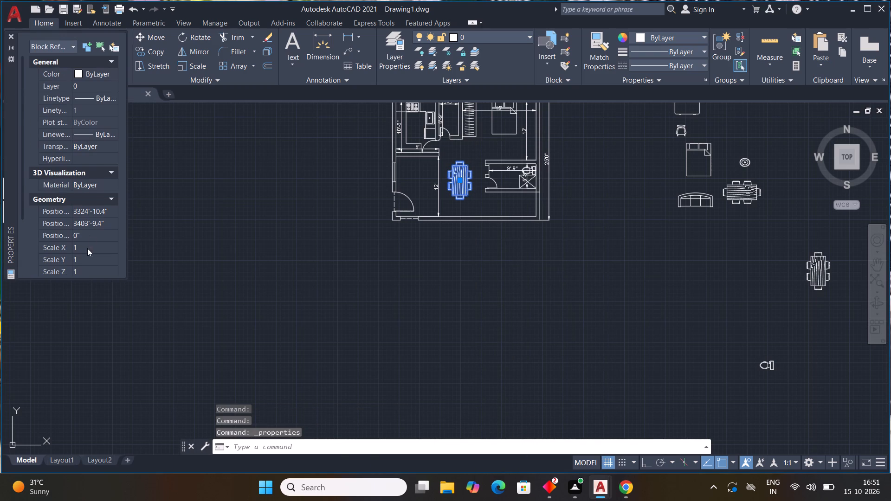
left_click(87, 250)
type("0.5")
key("Return")
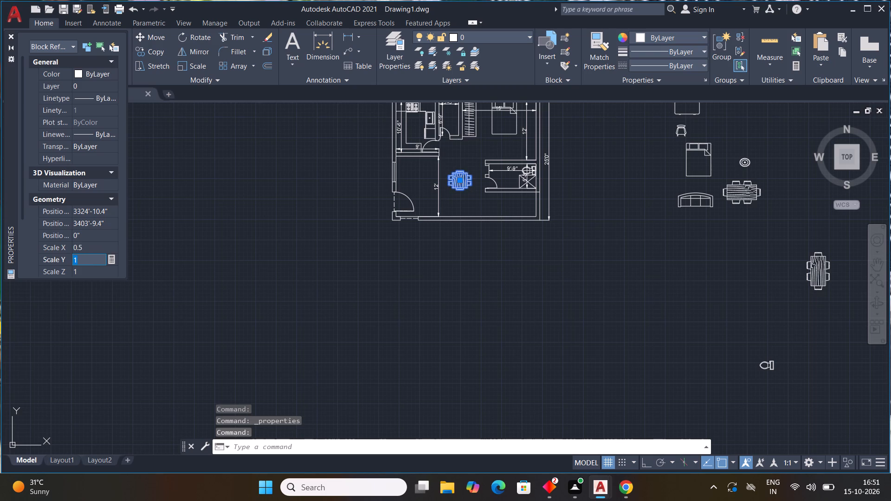
Set the placed dining set's X and Y scale factors to 0.7.
left_click(87, 249)
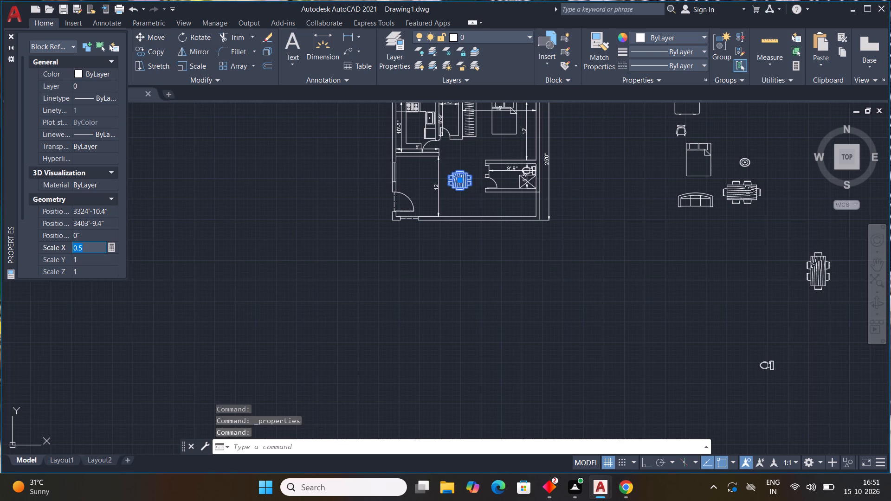
key("0")
type(".7")
key("Return")
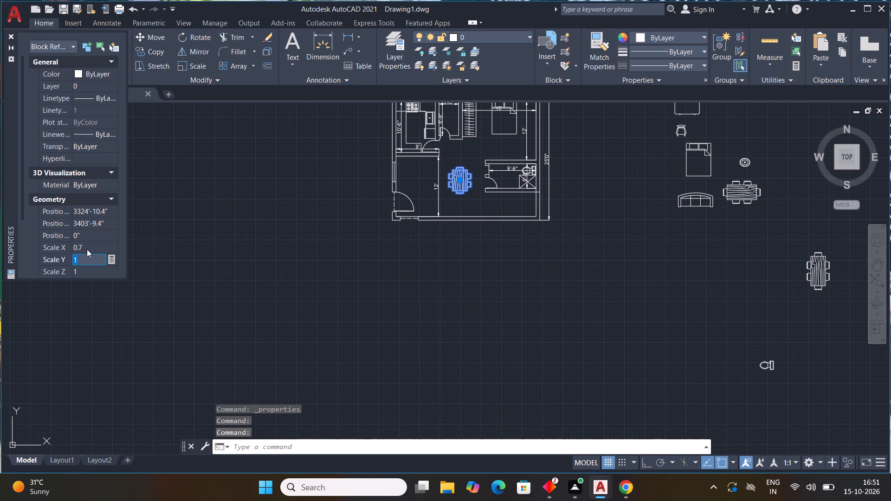
left_click_drag(95, 259, 67, 266)
type("0.")
key("7")
key("Return")
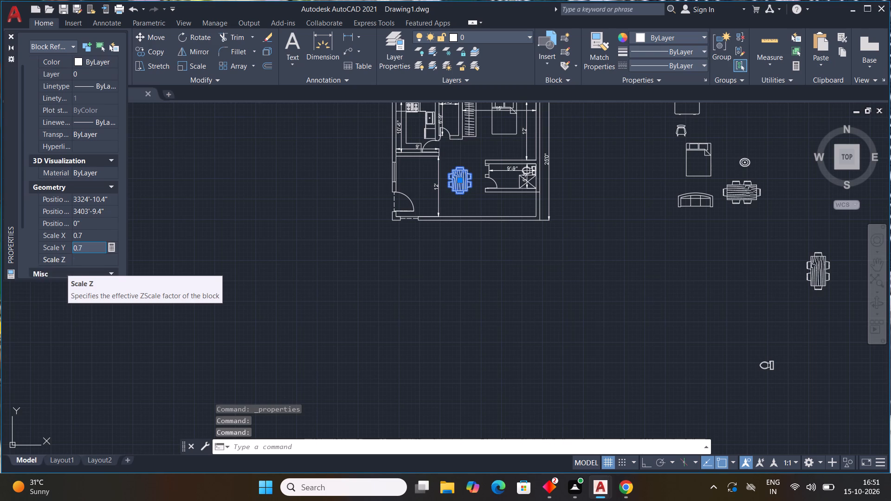
key("Escape")
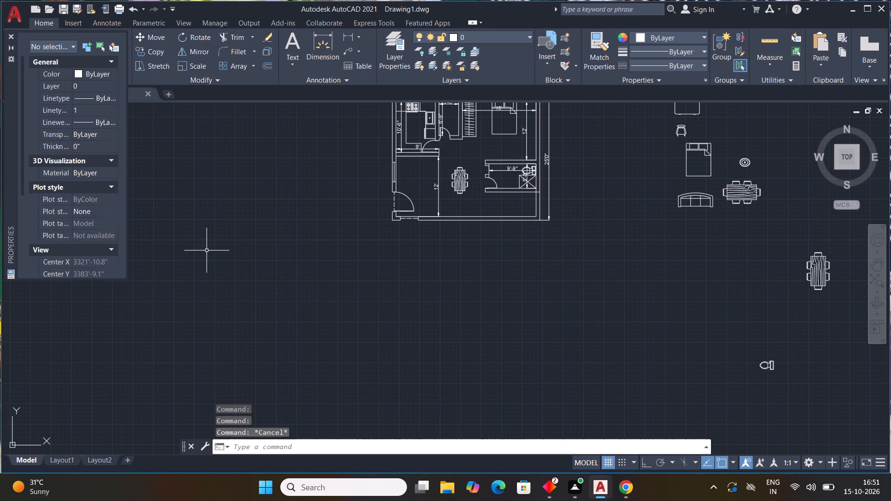
Move the scaled dining set slightly toward the bathroom and bedroom within the open dining area.
scroll(463, 182, "up", 3)
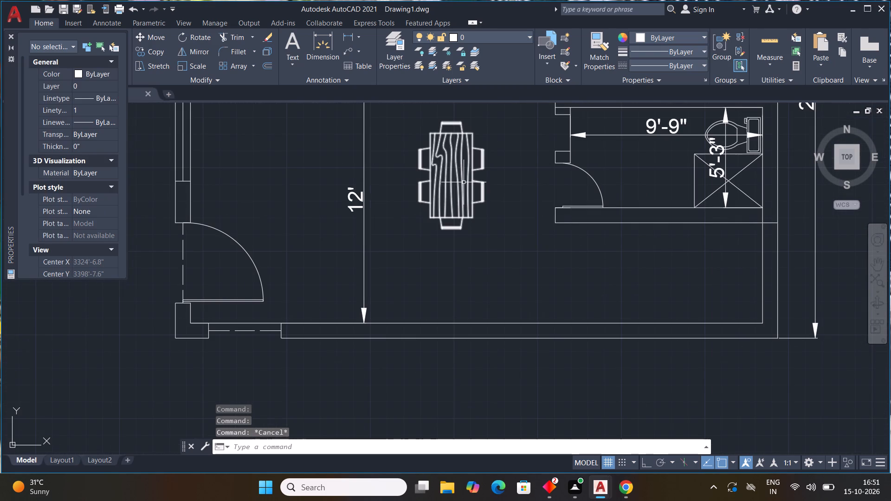
middle_click_drag(464, 183, 434, 170)
left_click(424, 163)
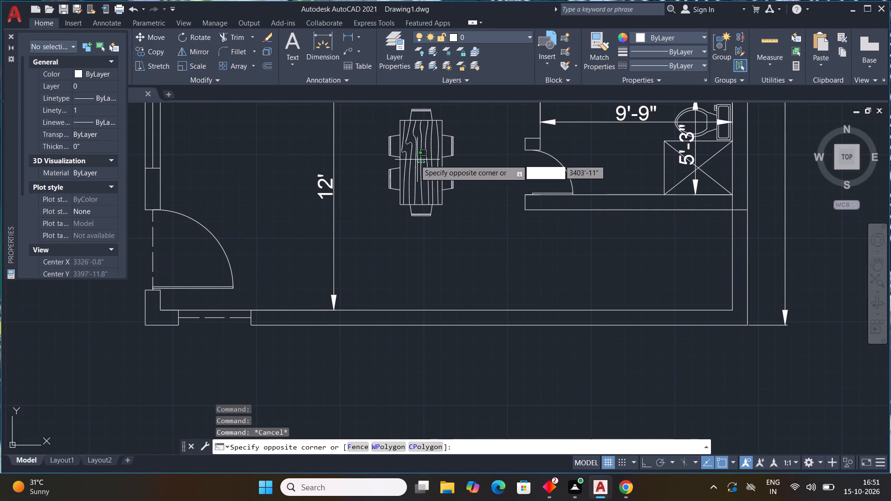
left_click(414, 160)
type("M")
key("space")
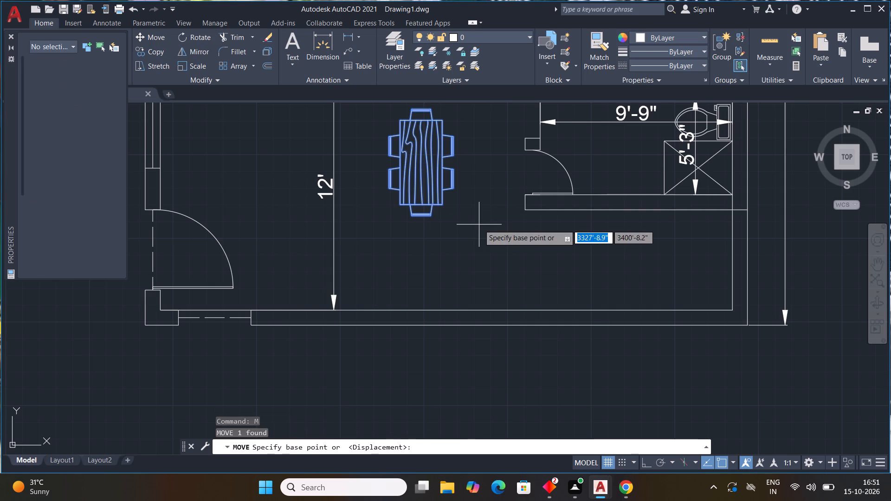
left_click(419, 213)
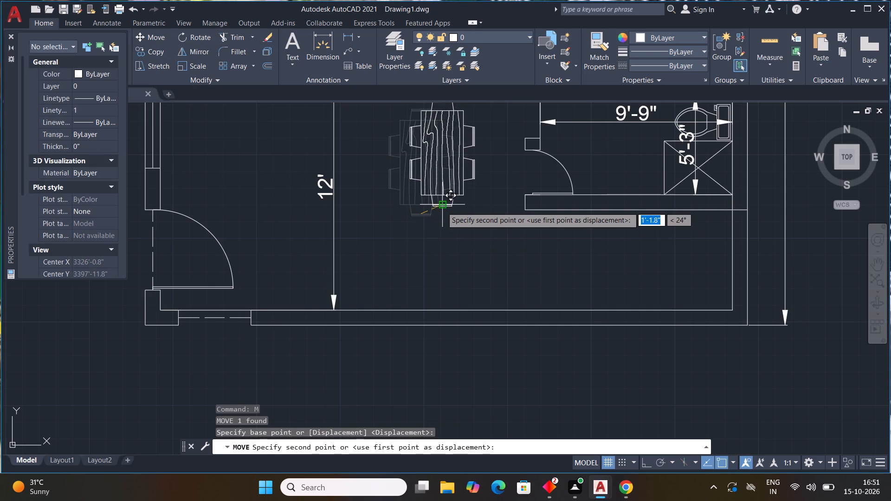
middle_click_drag(440, 213, 435, 266)
scroll(435, 265, "down", 1)
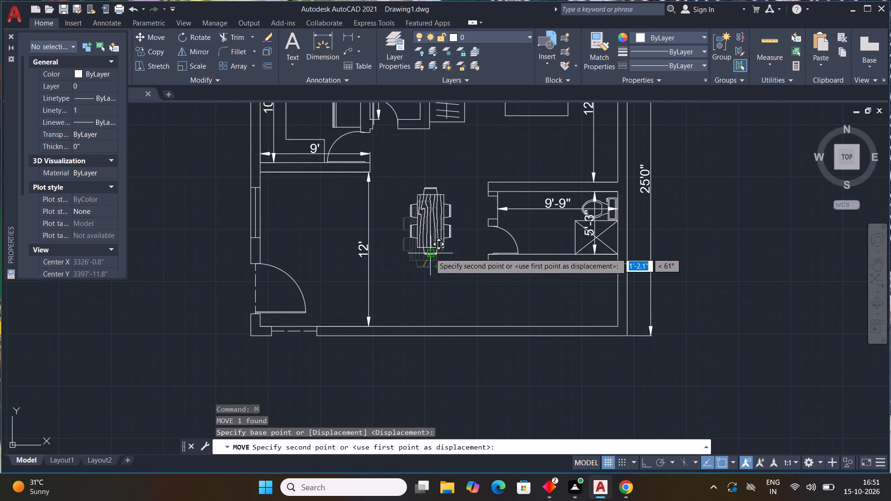
left_click(429, 258)
key("Escape")
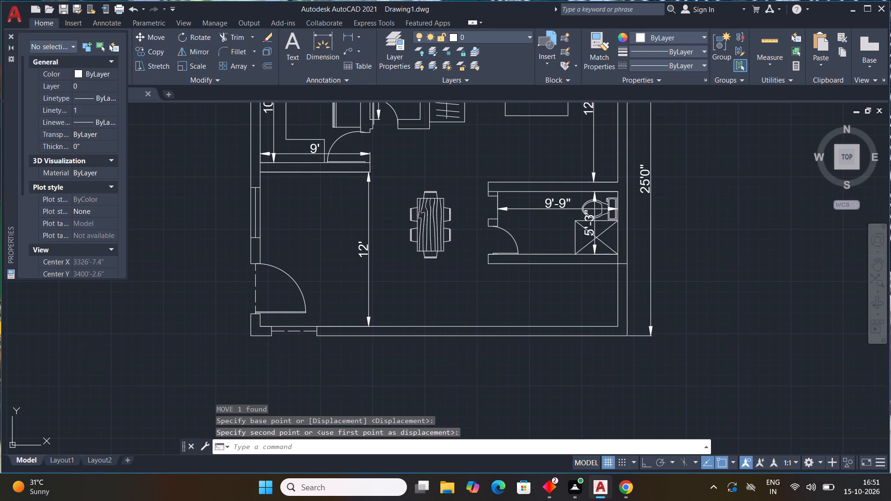
Rotate the three-seat sofa outside the plan by 180° with Ortho on.
middle_click_drag(433, 258, 285, 209)
scroll(336, 224, "down", 2)
scroll(523, 213, "up", 3)
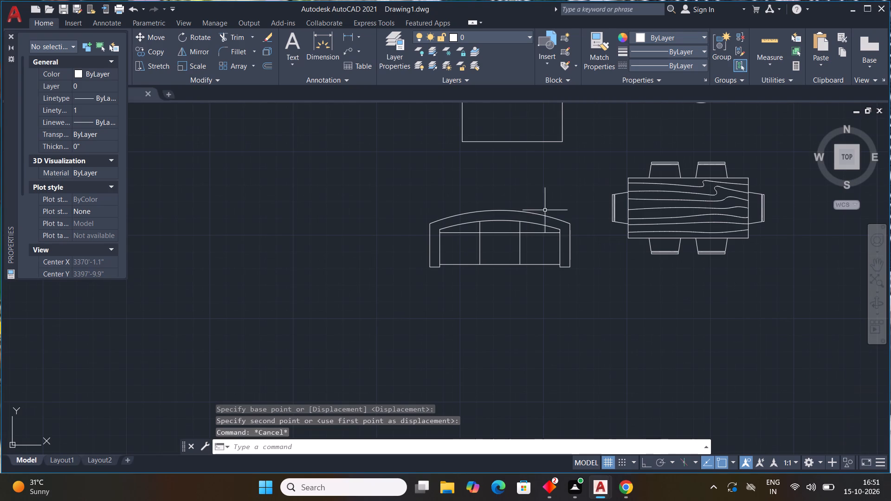
left_click(552, 197)
left_click(390, 284)
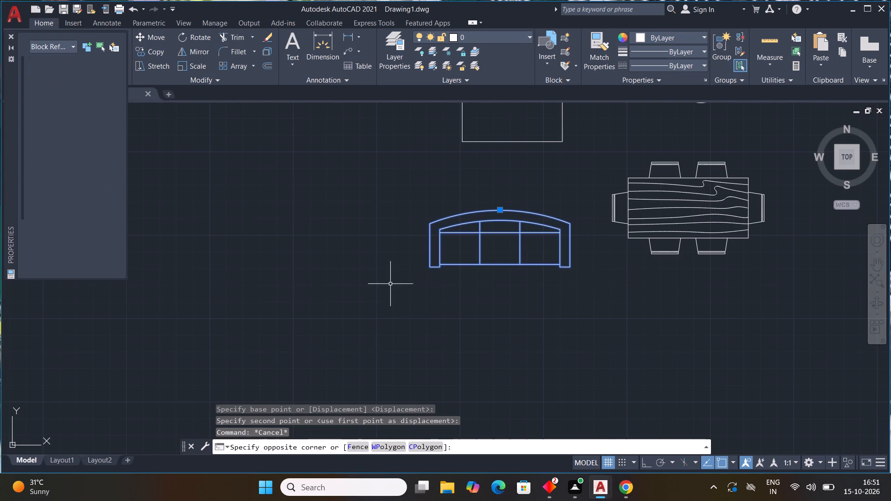
type("RO")
key("space")
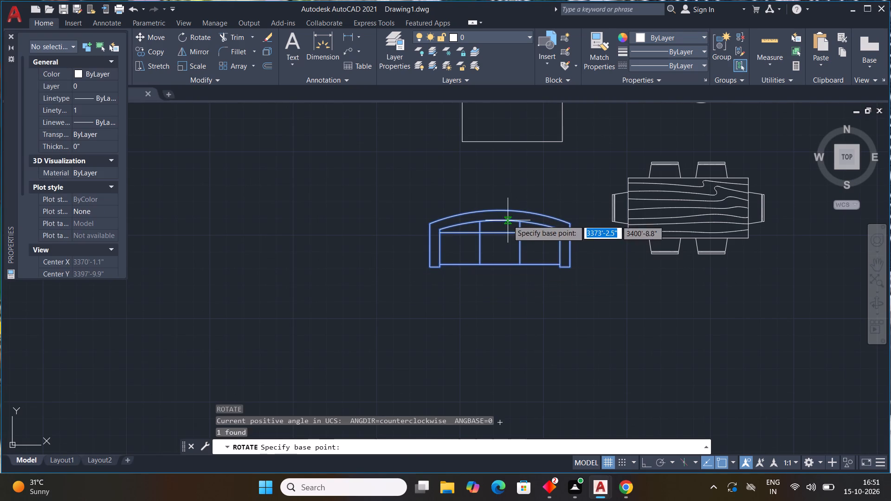
left_click(510, 231)
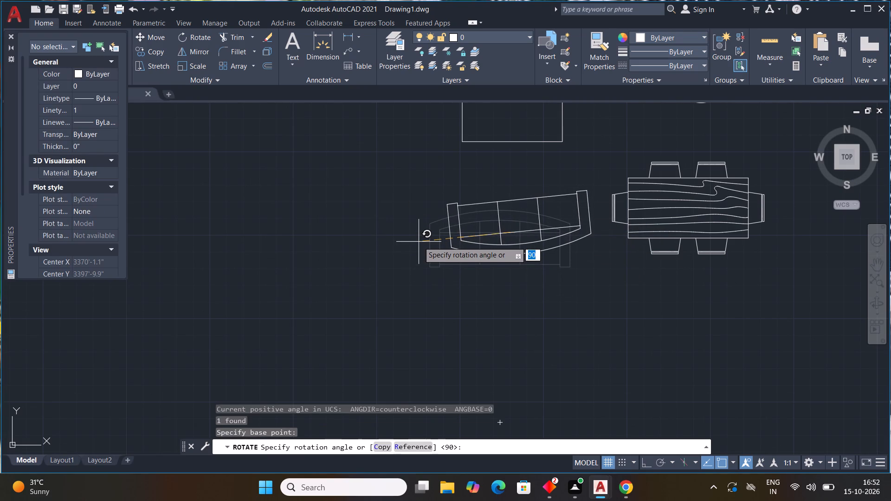
key("F8")
left_click(418, 239)
Copy the rotated three-seat sofa into the living area, beside the entrance door along the plan's lower exterior wall.
left_click(536, 180)
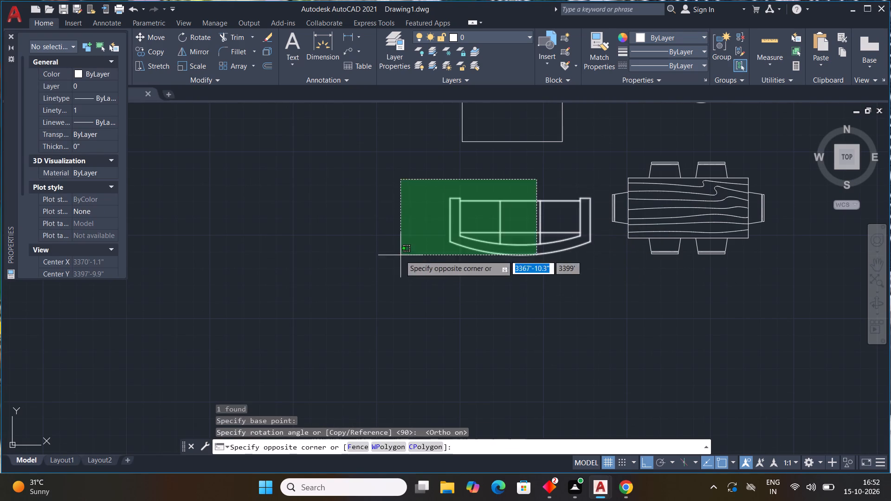
left_click(396, 263)
type("CO")
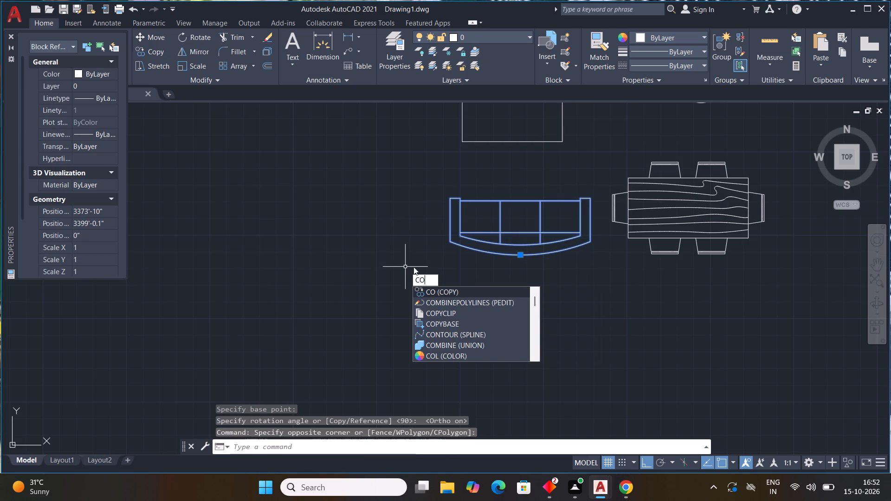
key("space")
left_click(465, 237)
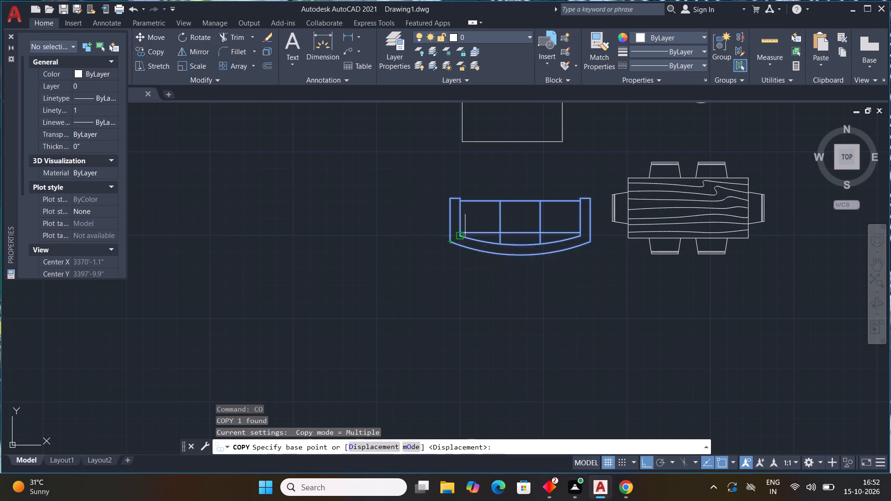
key("F8")
scroll(271, 304, "down", 2)
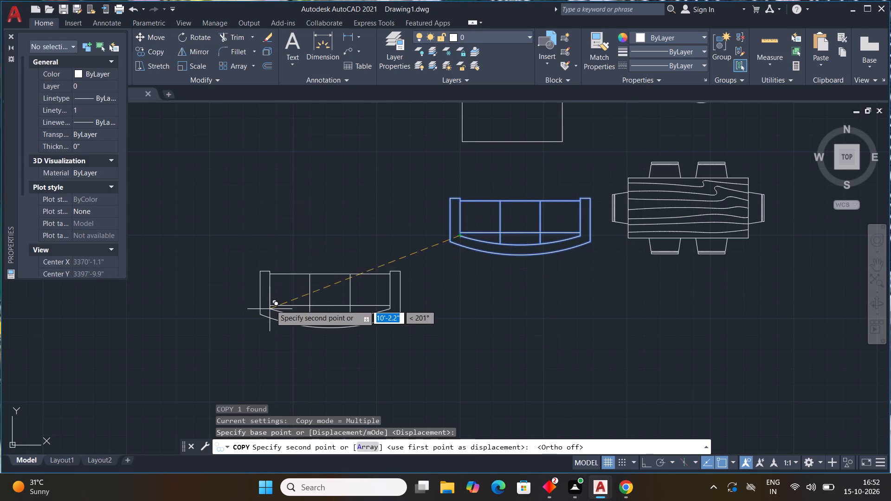
scroll(272, 303, "down", 2)
middle_click_drag(225, 309, 355, 279)
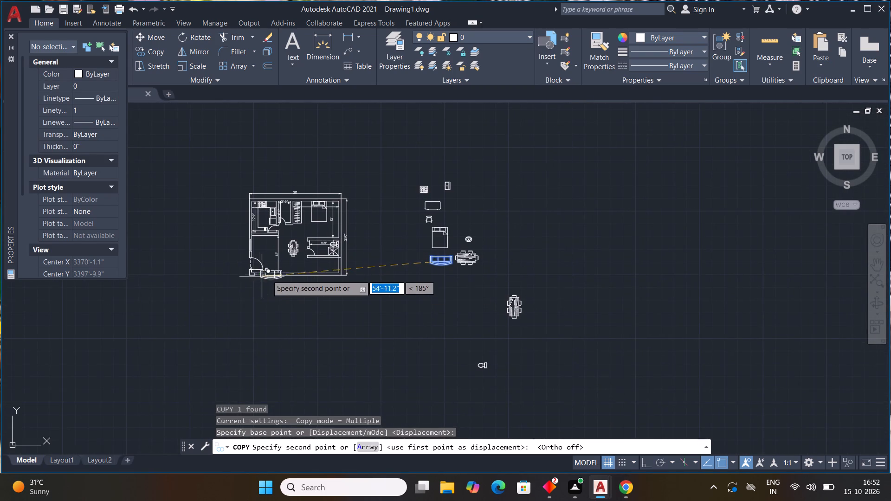
scroll(268, 273, "up", 4)
left_click(242, 251)
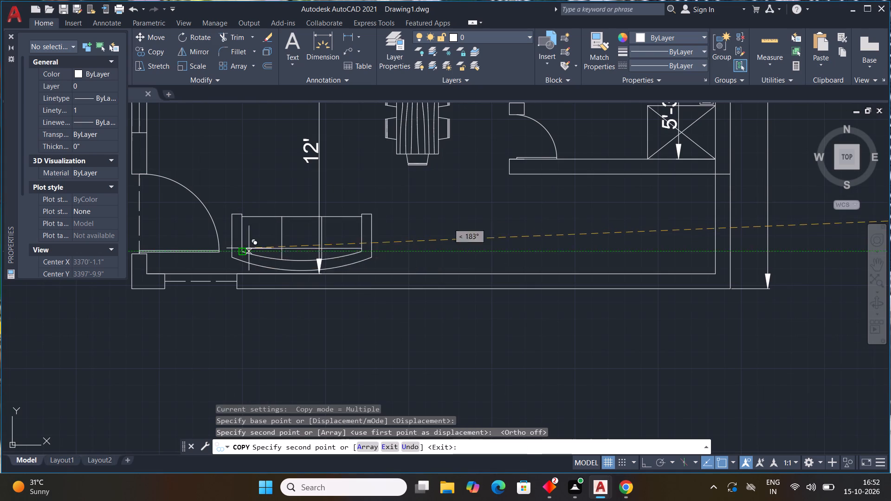
key("Escape")
Copy the rounded rectangular table from the loose furniture into the living area, just above the sofa.
scroll(438, 242, "down", 3)
middle_click_drag(440, 269, 411, 249)
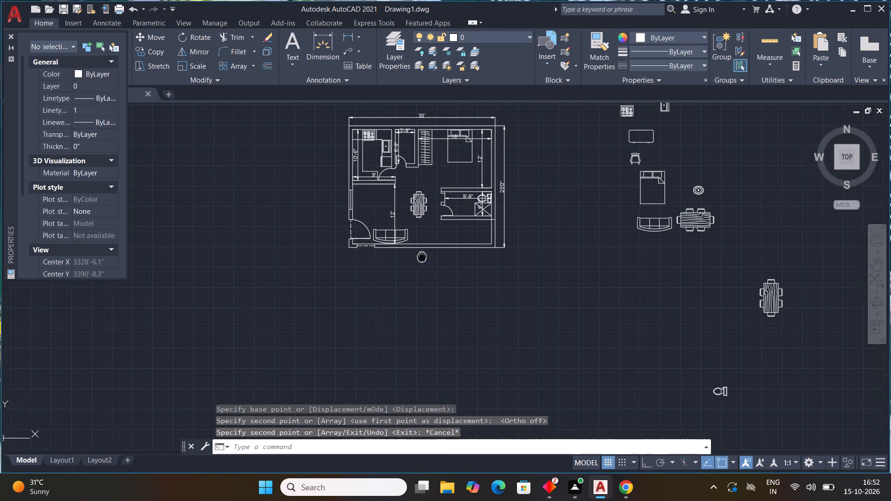
middle_click_drag(411, 249, 360, 213)
middle_click_drag(601, 221, 590, 314)
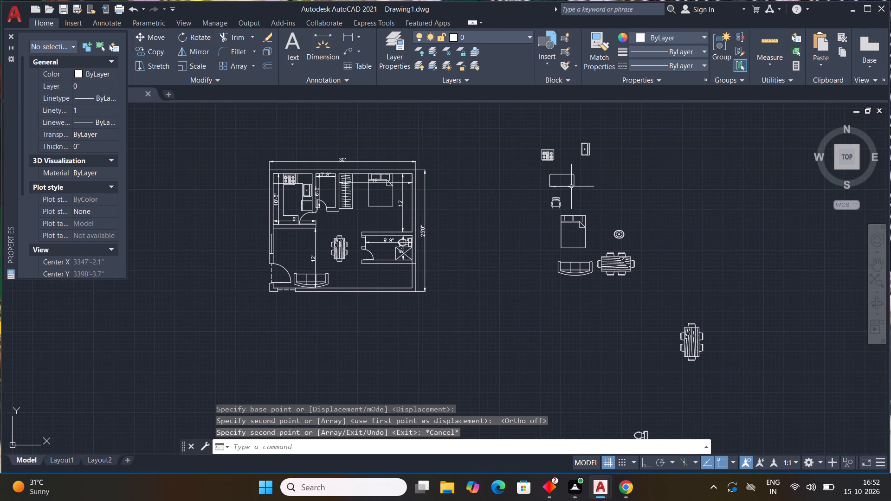
left_click(571, 186)
key("c")
key("o")
key("space")
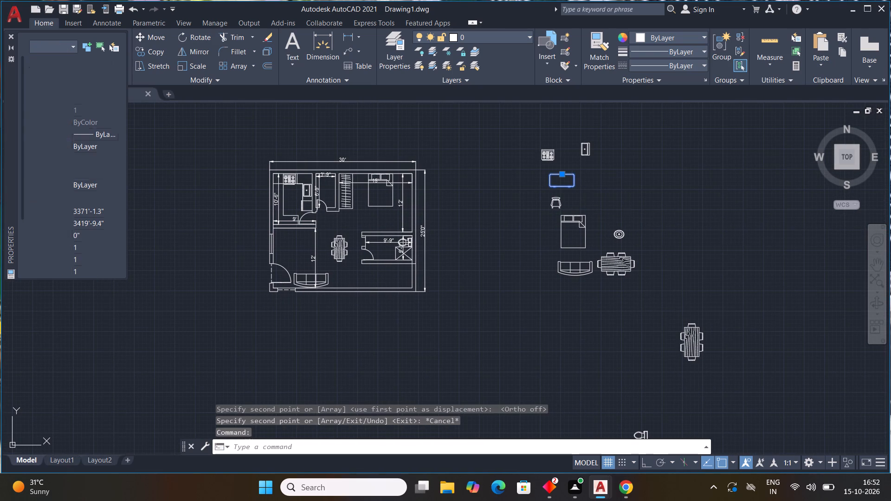
left_click(549, 172)
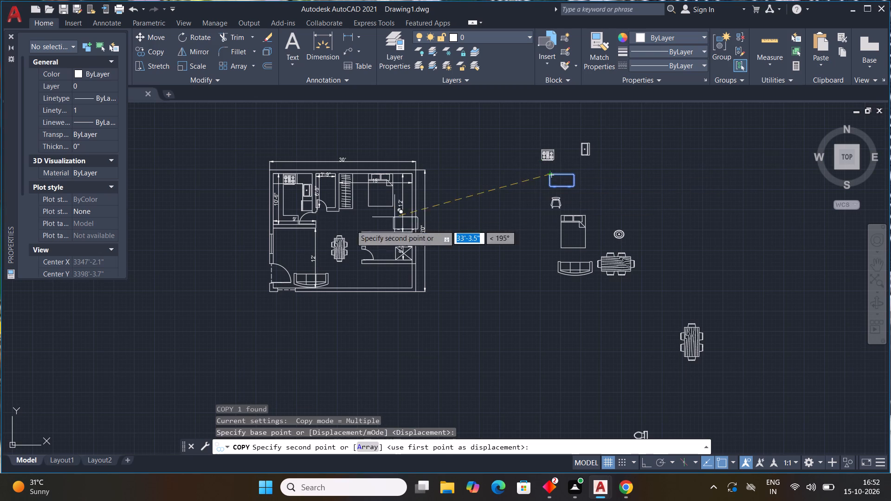
scroll(301, 276, "up", 3)
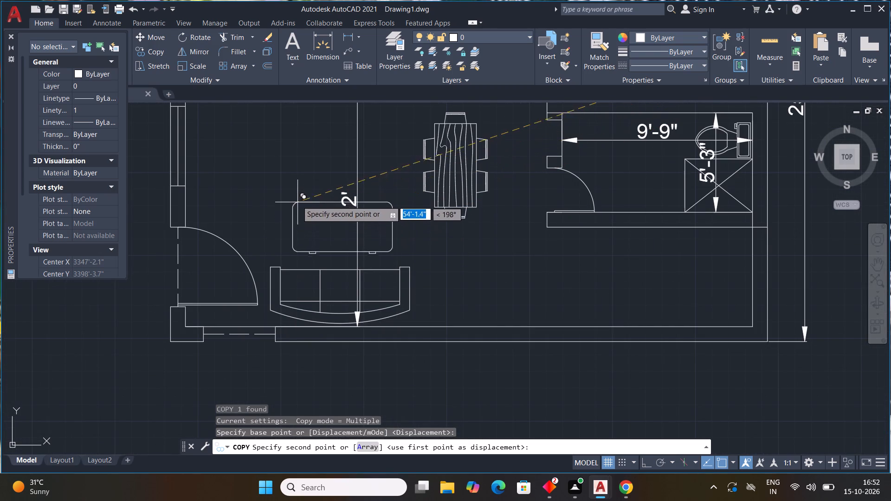
left_click(295, 197)
scroll(394, 233, "down", 1)
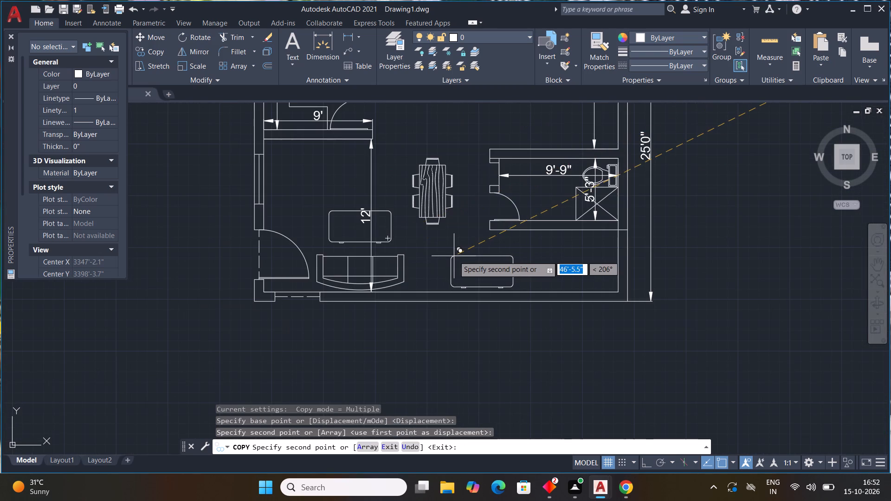
key("Escape")
Rotate the loose toilet block outside the plan by 90° with Ortho on.
middle_click_drag(464, 259, 478, 204)
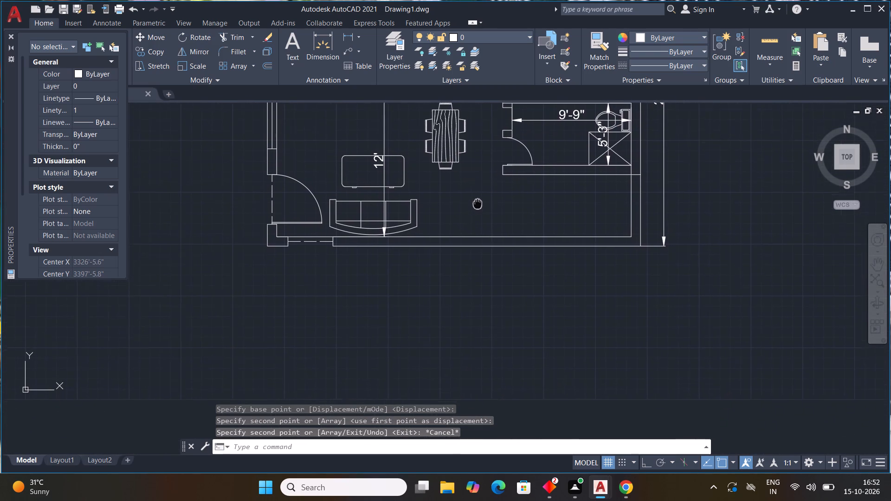
middle_click_drag(478, 204, 460, 265)
left_click_drag(478, 204, 475, 223)
scroll(460, 265, "down", 1)
middle_click_drag(485, 220, 399, 274)
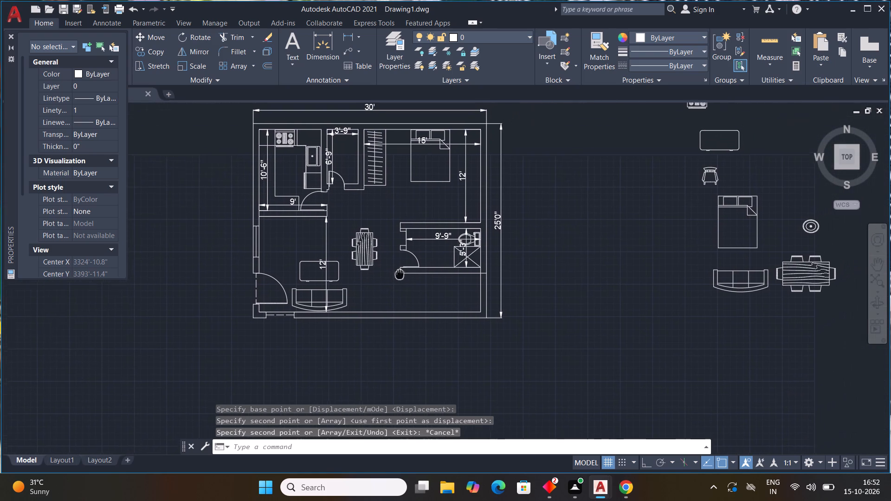
middle_click_drag(399, 274, 399, 275)
middle_click_drag(666, 208, 385, 161)
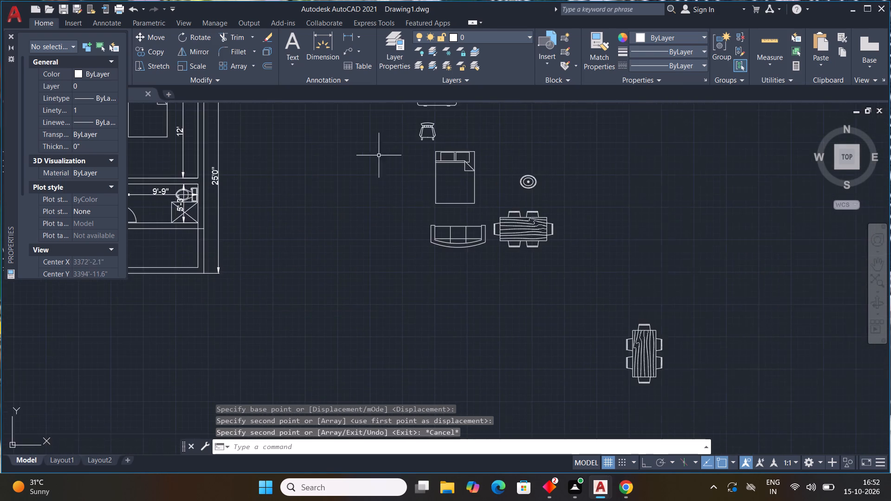
scroll(480, 186, "down", 4)
scroll(508, 263, "up", 3)
middle_click_drag(508, 258, 568, 339)
left_click_drag(562, 242, 563, 258)
left_click(525, 322)
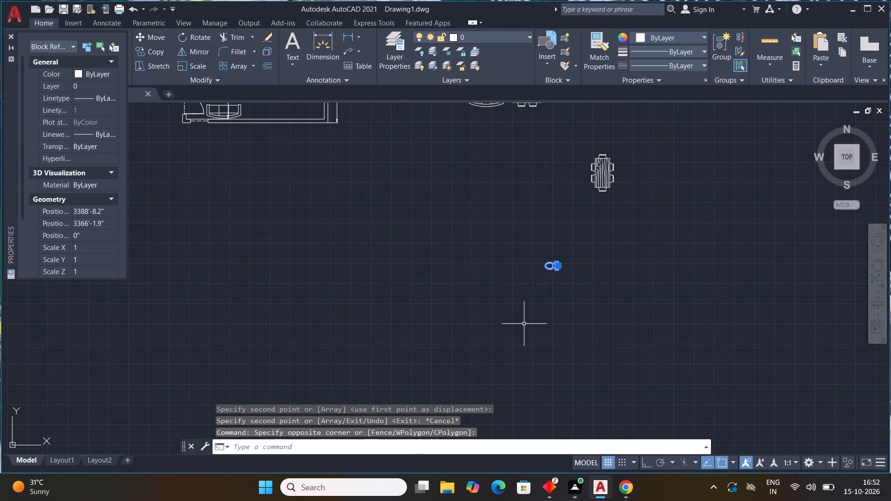
type("RO")
key("space")
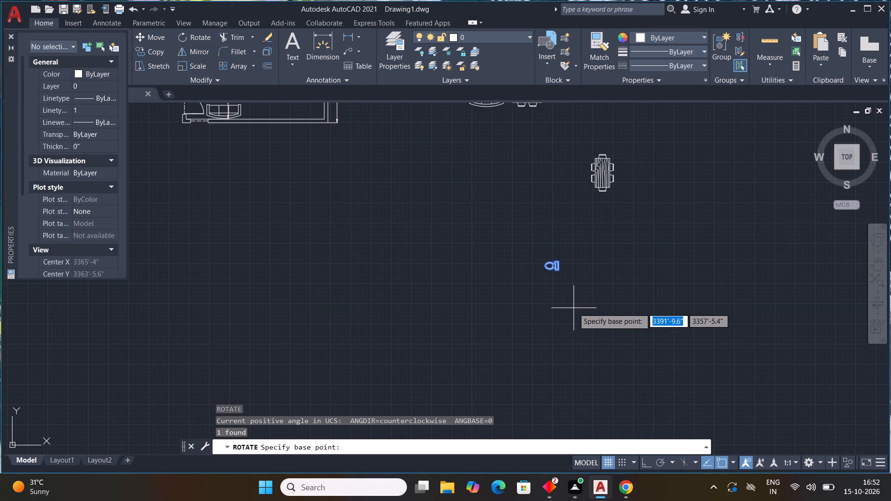
left_click(557, 268)
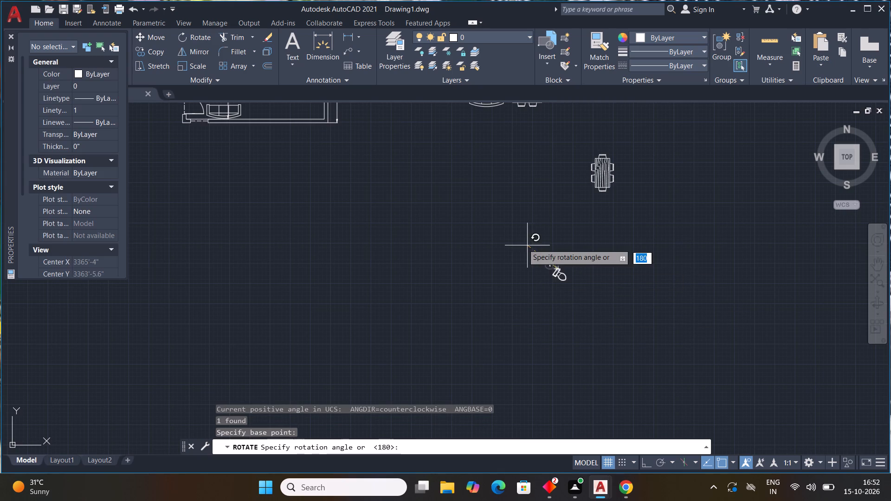
key("F8")
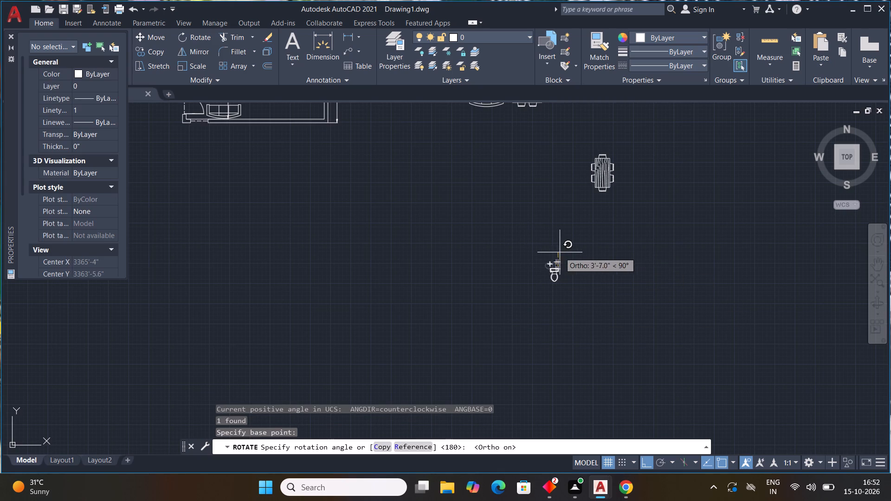
left_click(560, 252)
Copy the rotated toilet into the small 3'-9" by 6'-9" room, against its upper exterior wall, with Ortho off.
left_click_drag(566, 247, 558, 271)
left_click(528, 310)
type("CO")
key("space")
left_click(549, 269)
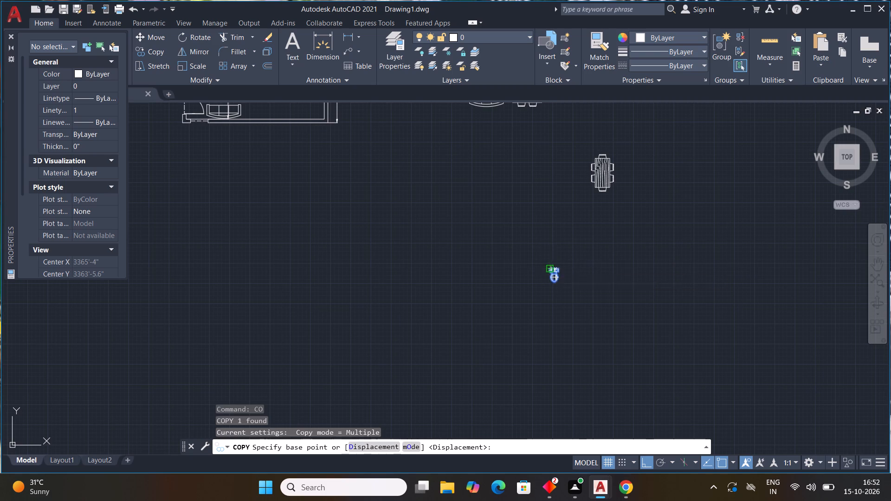
middle_click_drag(394, 202, 508, 389)
key("F8")
scroll(510, 388, "down", 1)
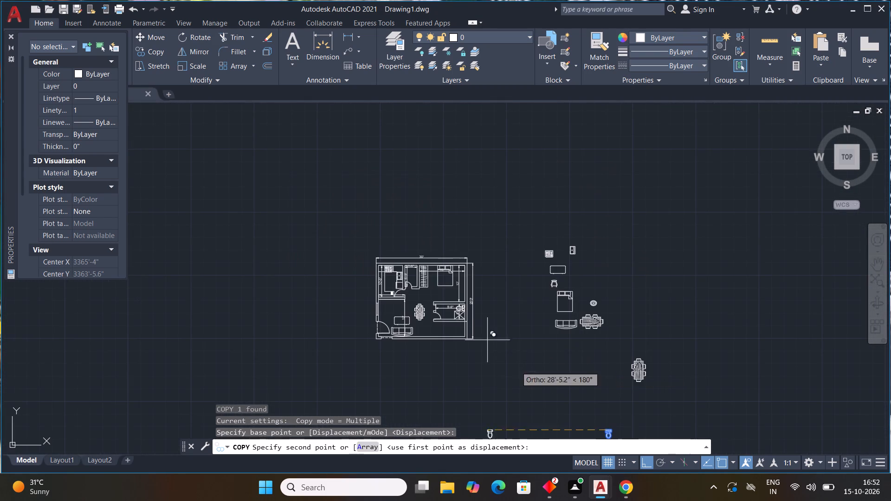
scroll(412, 271, "up", 4)
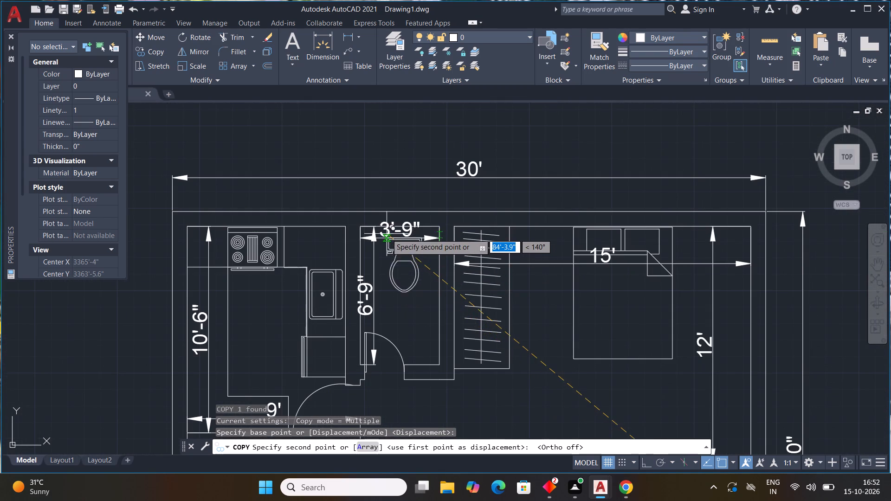
scroll(389, 231, "up", 1)
left_click(404, 228)
key("Escape")
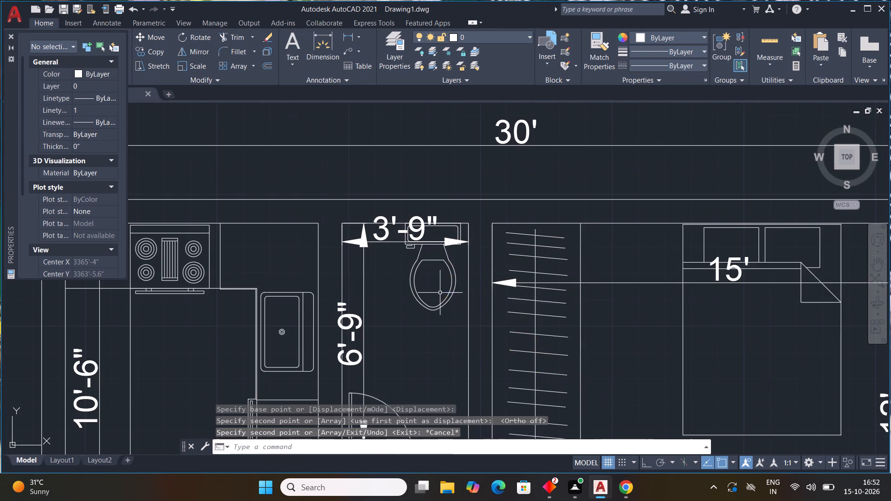
Copy the loose chair into the living area's upper-left corner, below the kitchen wall.
scroll(349, 274, "down", 4)
scroll(389, 322, "up", 2)
middle_click_drag(389, 322, 379, 289)
scroll(380, 285, "down", 1)
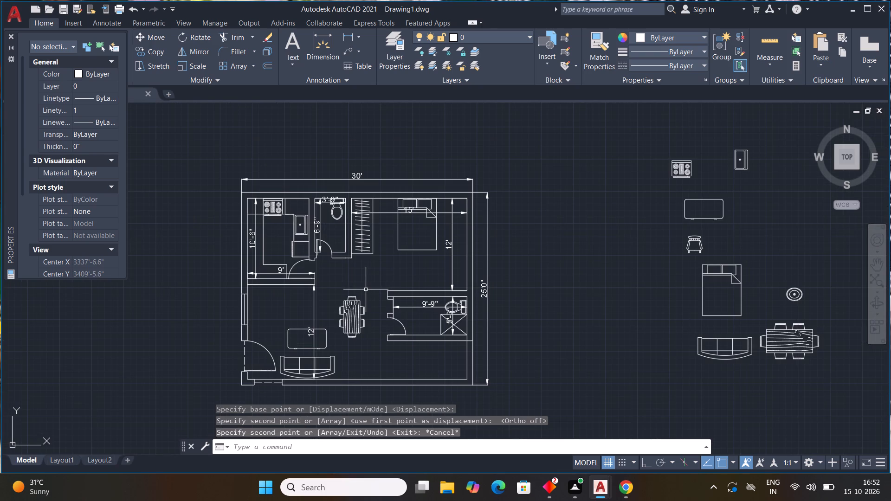
middle_click_drag(346, 295, 344, 294)
middle_click_drag(344, 294, 329, 226)
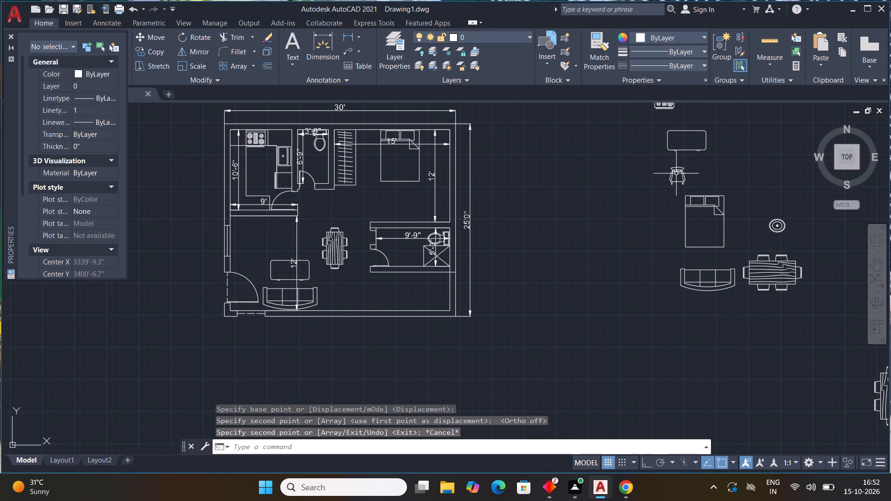
left_click(672, 182)
type("CO")
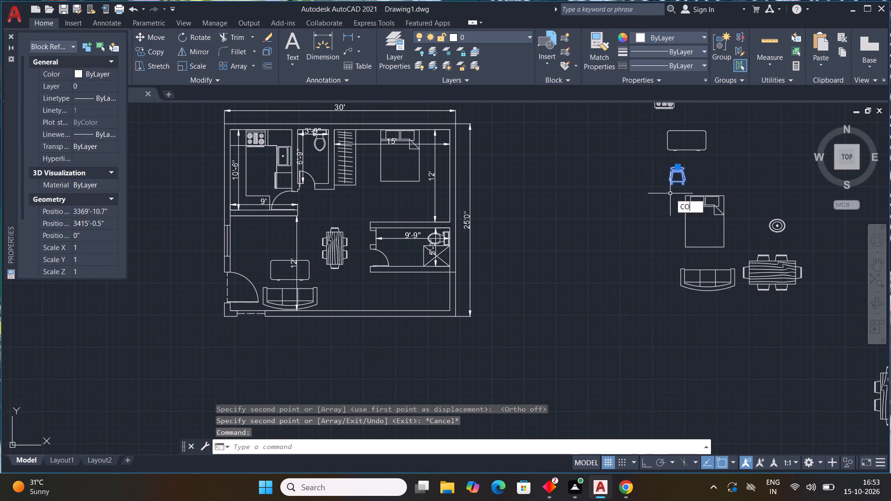
key("space")
left_click(671, 168)
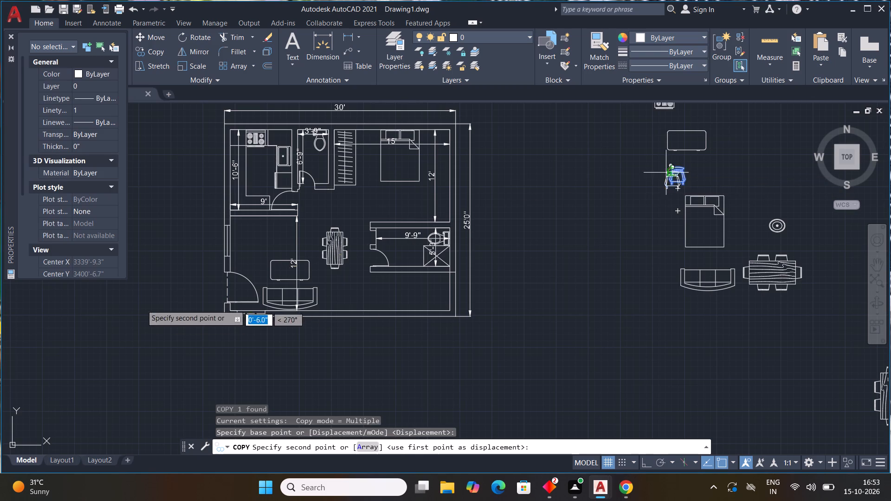
scroll(220, 236, "up", 2)
left_click(244, 205)
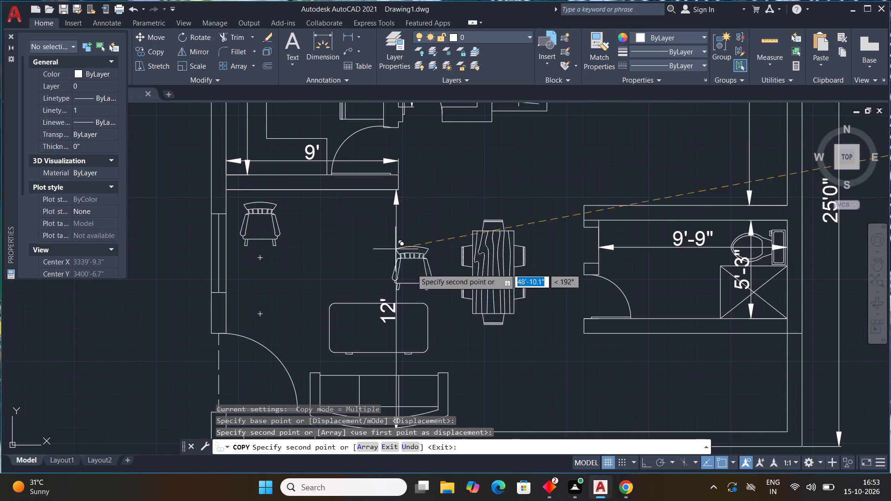
key("Escape")
Dimension the full outer width of the plan's lower exterior wall, placing the dimension line just below it.
scroll(411, 278, "down", 3)
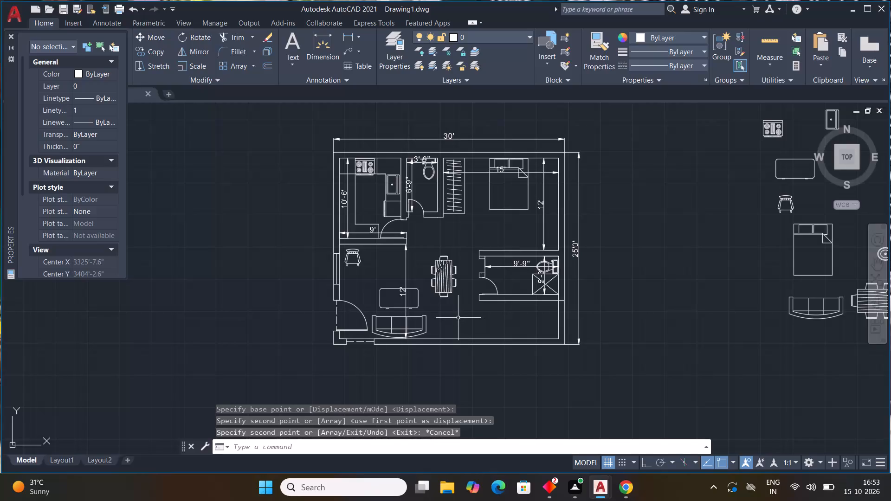
left_click(322, 54)
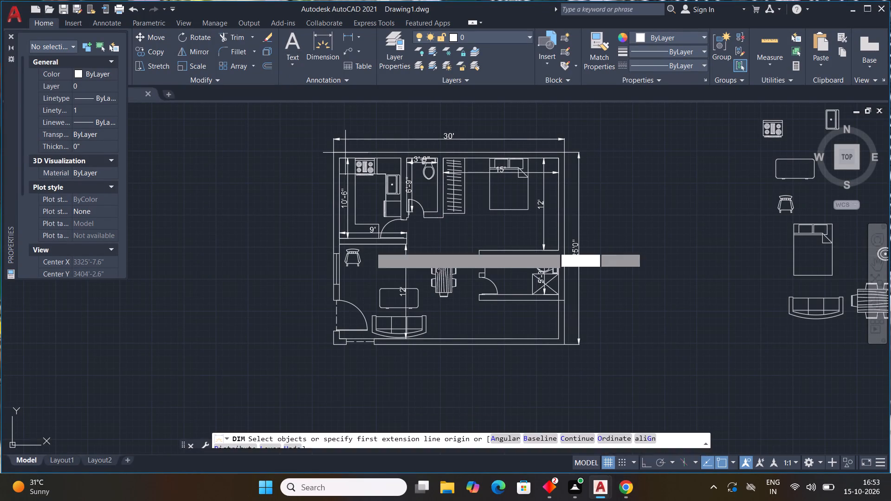
middle_click_drag(350, 369, 291, 309)
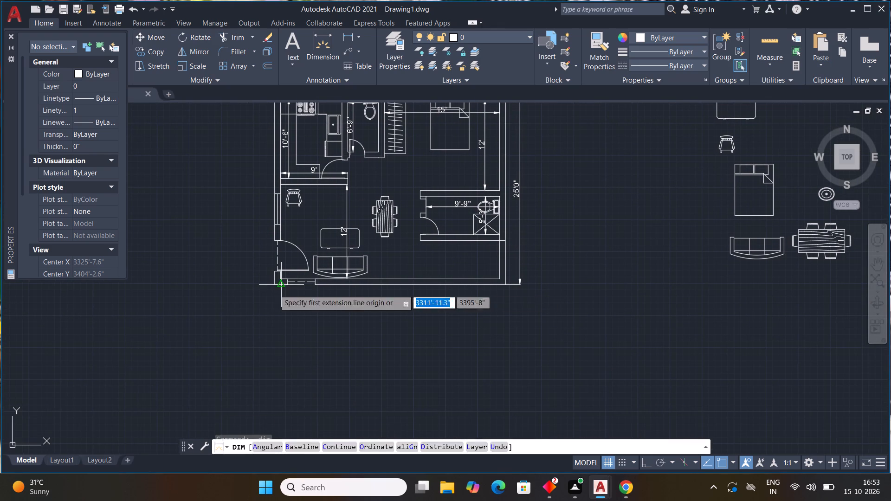
left_click(275, 285)
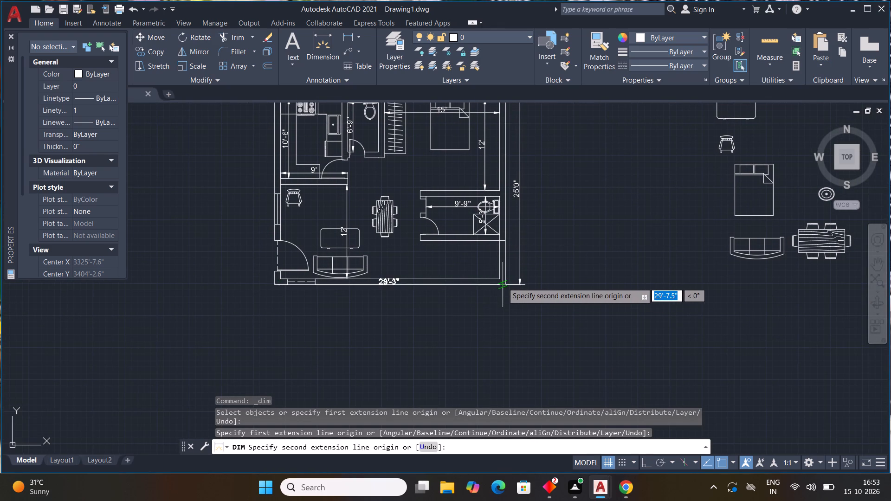
left_click(504, 283)
left_click(504, 295)
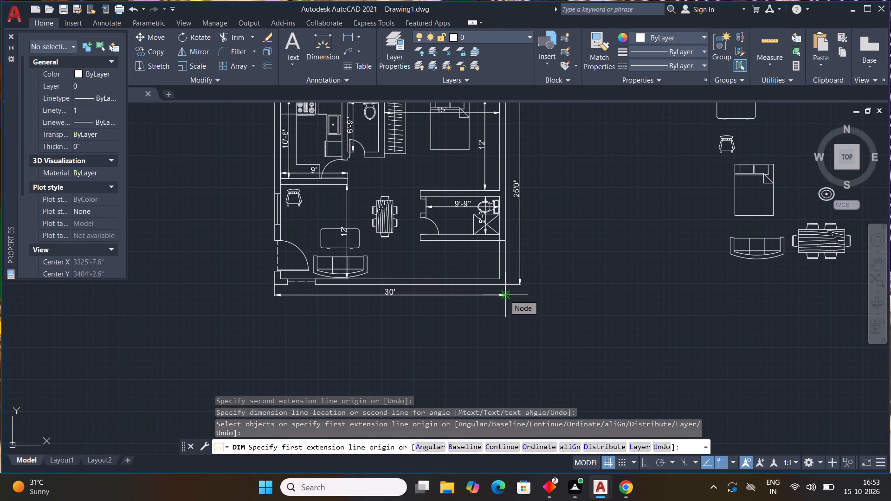
key("Escape")
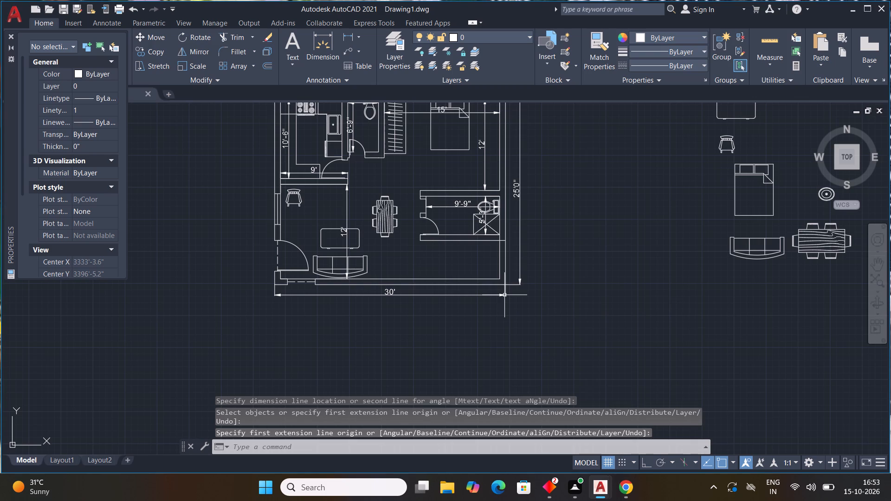
Rotate the loose oval washbasin block outside the plan by 90° with Ortho on.
middle_click_drag(452, 219, 119, 234)
left_click_drag(518, 193, 495, 212)
left_click(468, 230)
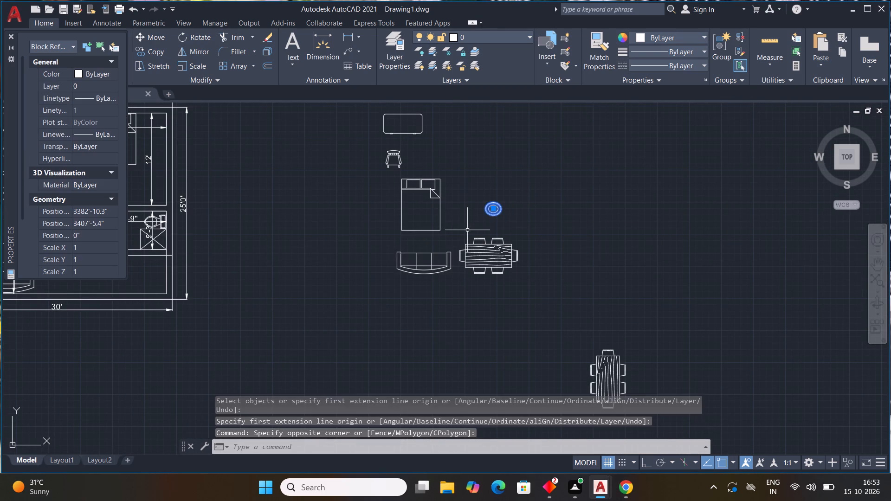
key("r")
type("O")
key("space")
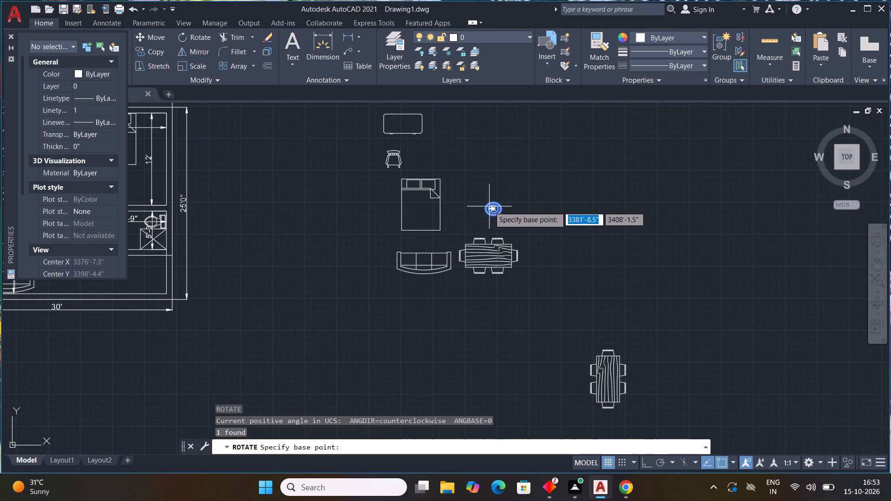
left_click(489, 206)
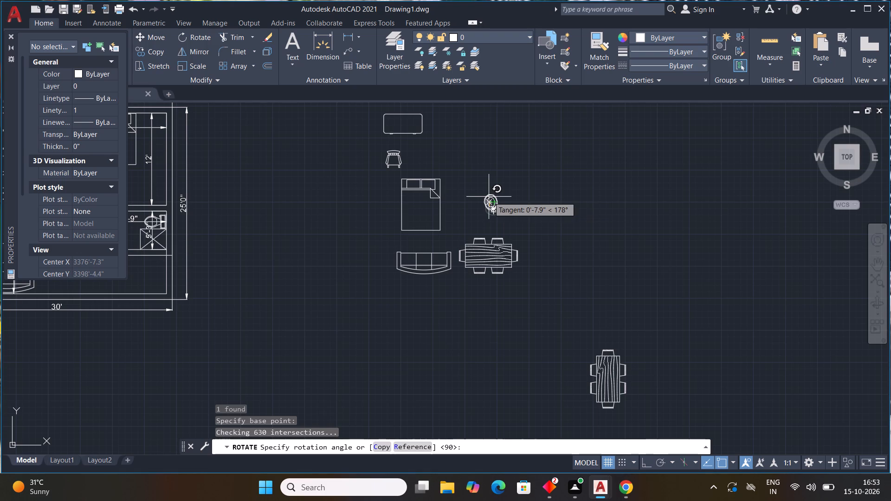
key("F8")
left_click(491, 196)
Copy the rotated washbasin into the upper-left corner of the 9'-9" by 5'-3" bathroom, opposite the toilet, with Ortho off.
left_click_drag(508, 187, 491, 212)
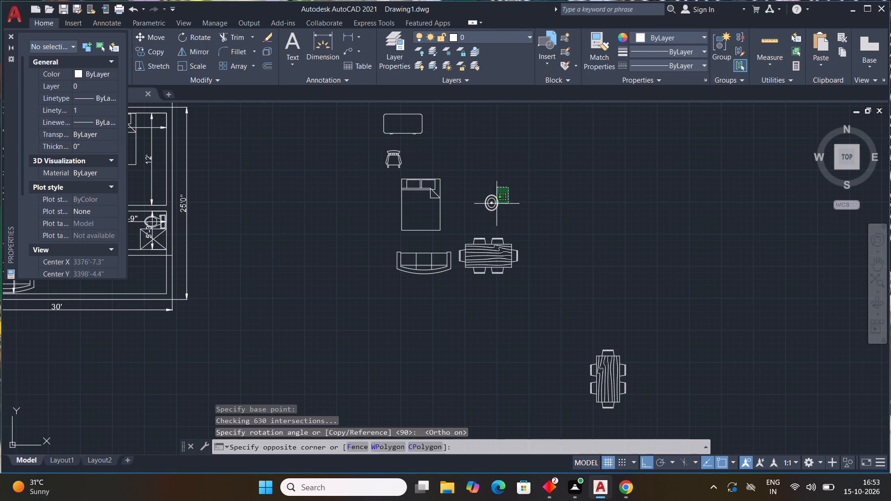
left_click(484, 223)
type("CO")
key("space")
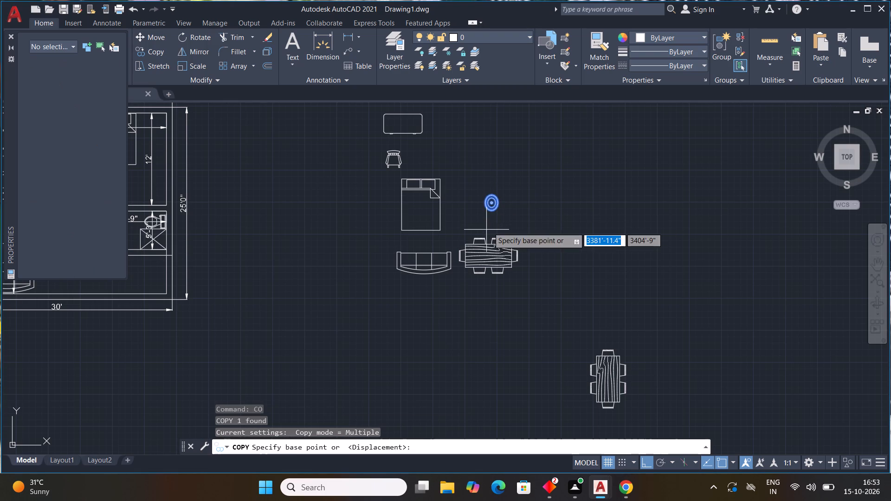
left_click(498, 193)
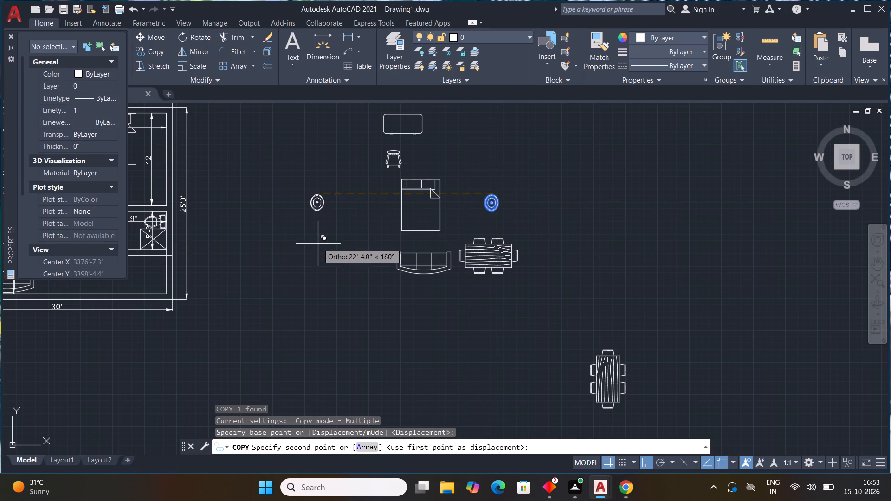
middle_click_drag(324, 252, 433, 370)
key("F8")
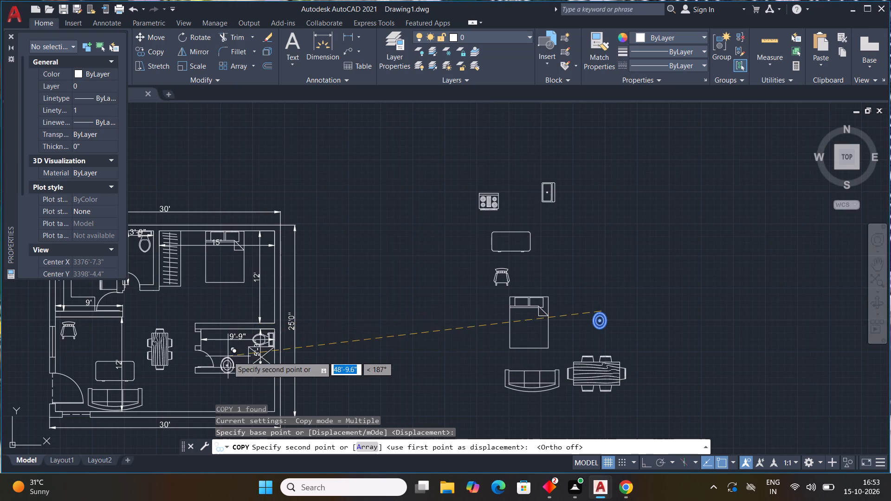
scroll(209, 342, "up", 4)
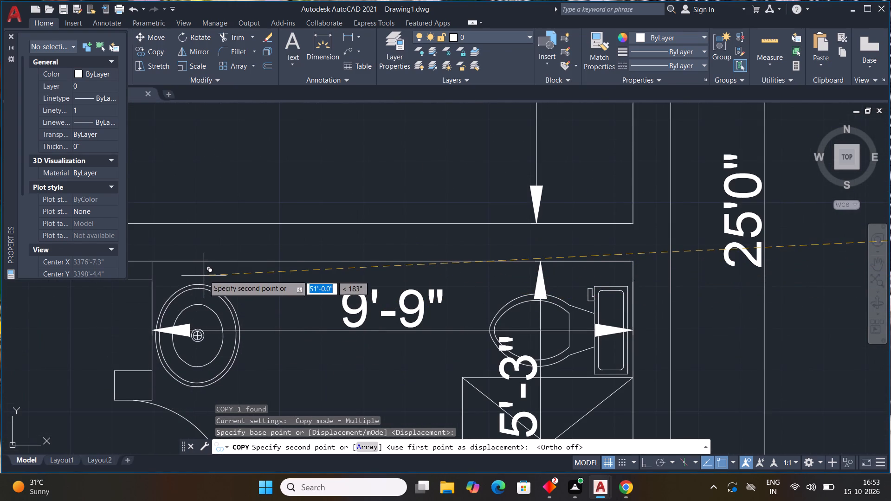
left_click(204, 266)
key("Escape")
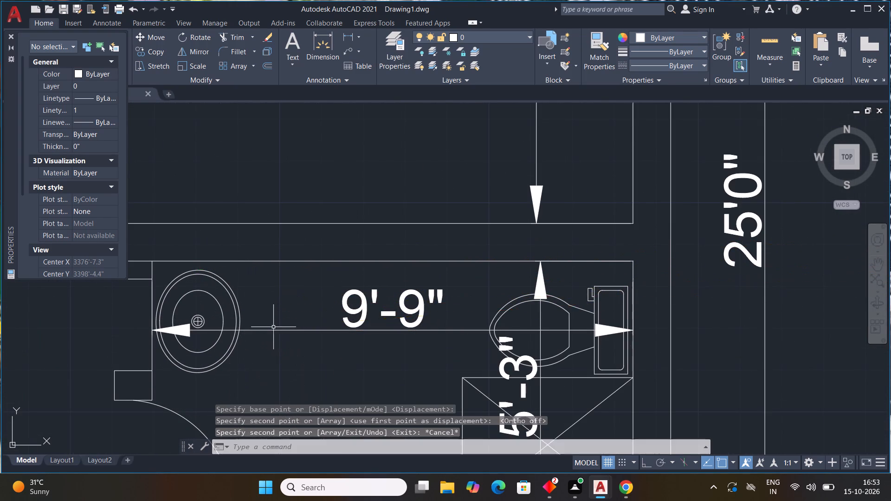
Stretch the right end of the lower exterior wall's inner line by 9" to meet the right wall's outer line.
scroll(260, 320, "down", 4)
middle_click_drag(243, 312, 295, 255)
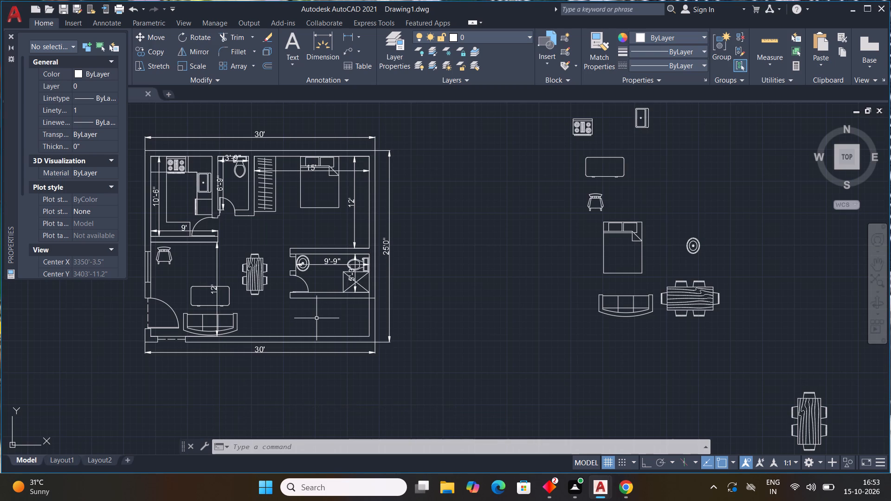
scroll(301, 316, "up", 3)
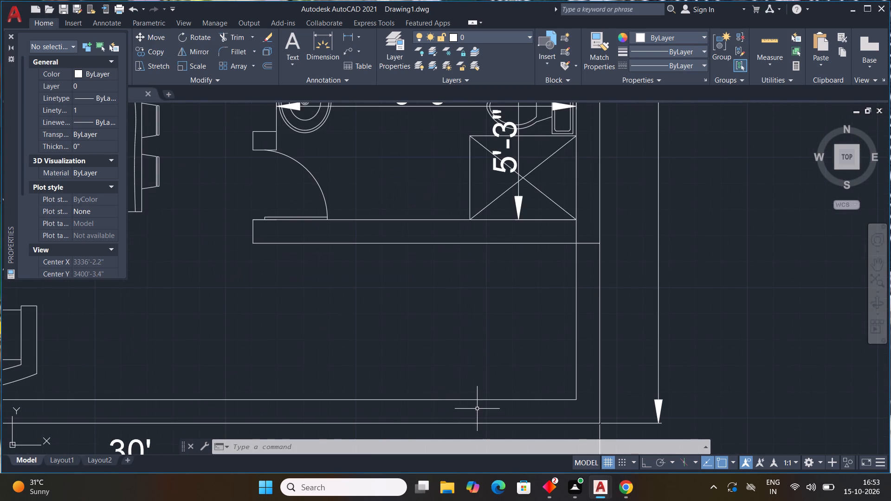
left_click(476, 399)
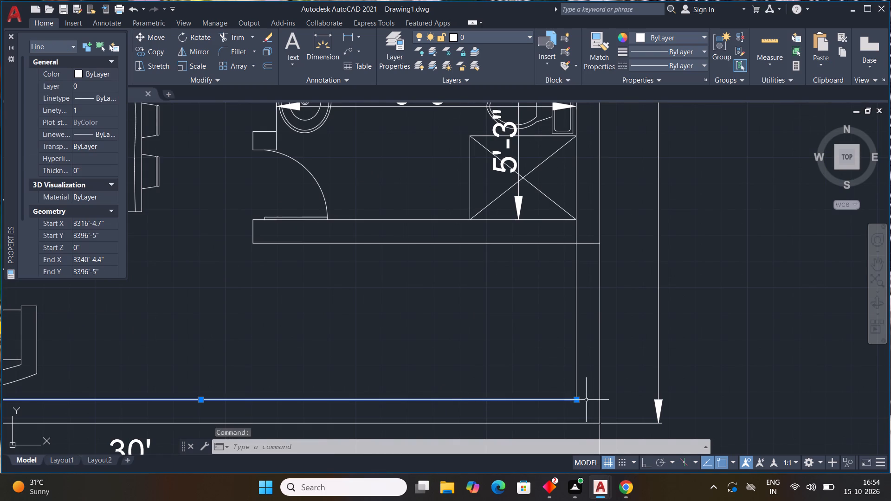
left_click(579, 401)
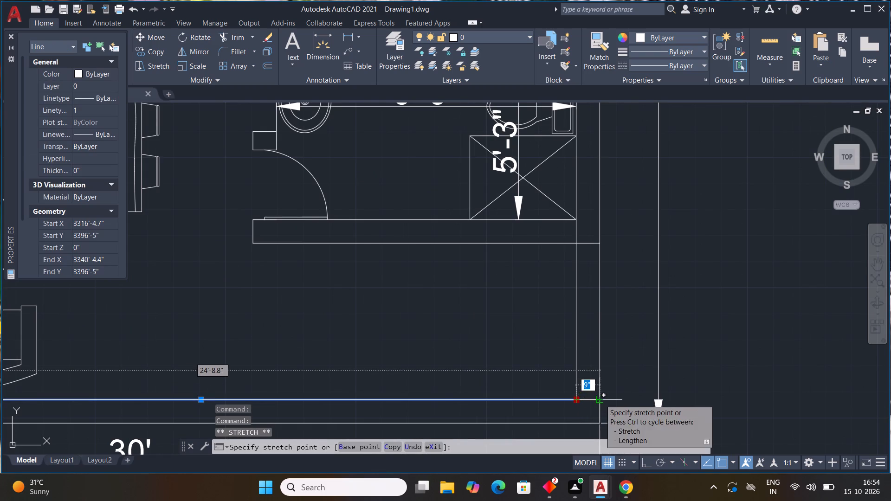
left_click(600, 399)
key("Escape")
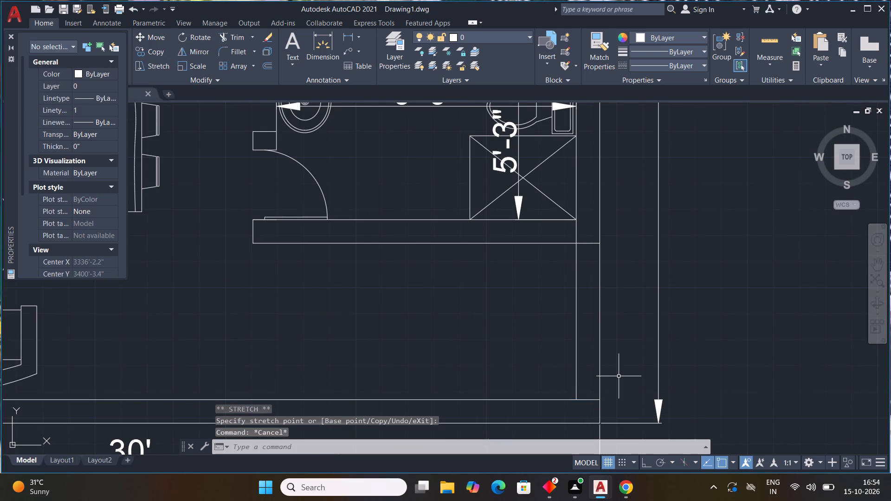
Trim the right exterior wall's inner line between the bathroom's lower wall and the lower exterior wall.
type("TR")
key("space")
left_click_drag(582, 343, 557, 356)
key("Escape")
Delete all the leftover loose furniture and fixture blocks outside the plan, including the separate rotated dining table.
scroll(557, 356, "down", 4)
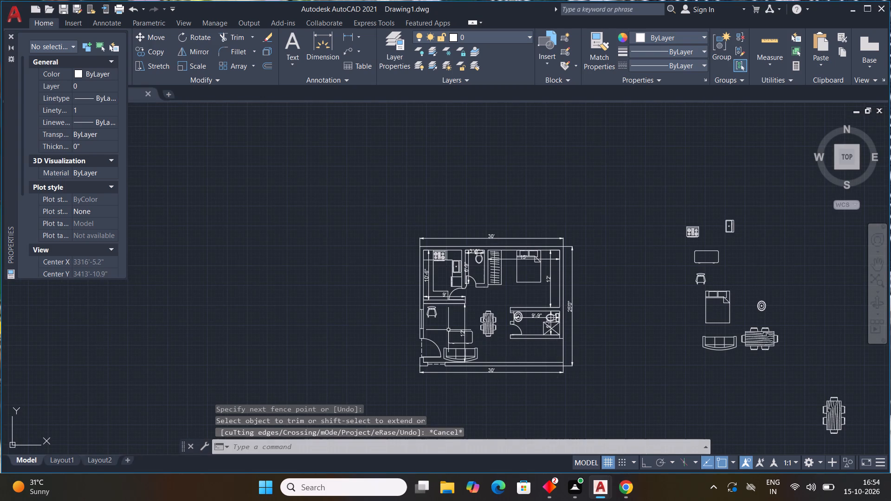
middle_click_drag(631, 217, 523, 172)
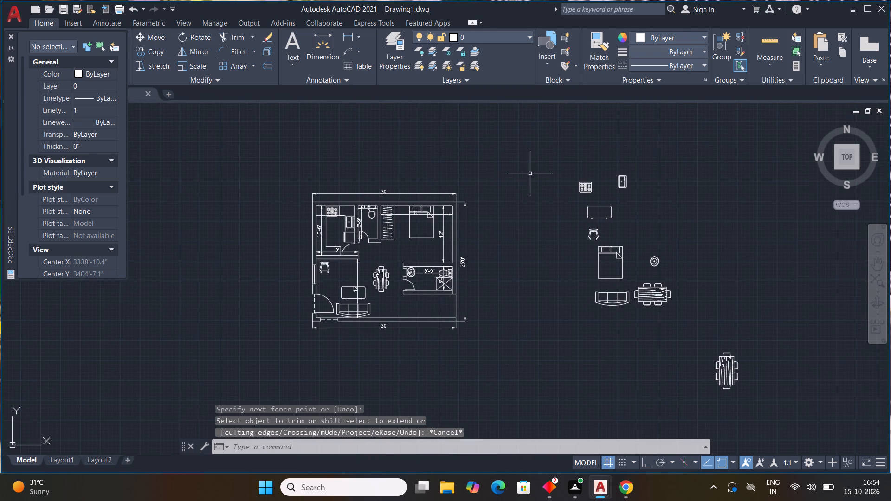
left_click_drag(740, 161, 745, 162)
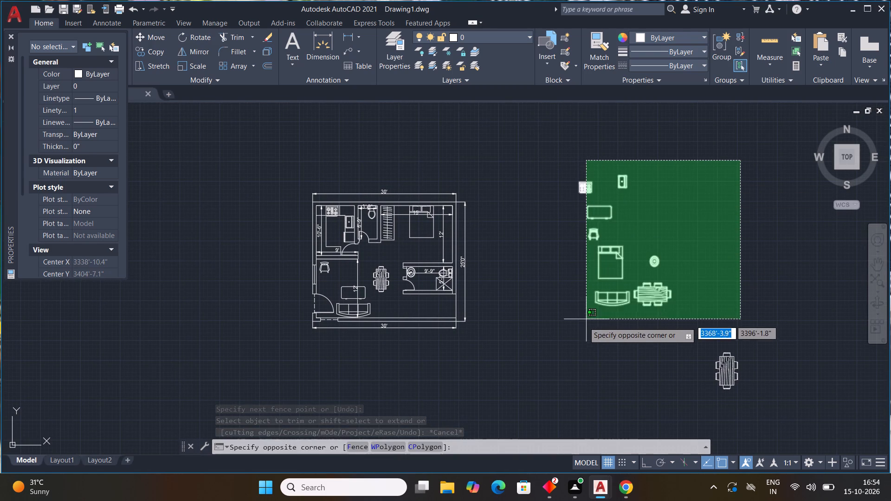
left_click(575, 333)
left_click_drag(761, 326, 705, 386)
left_click(705, 386)
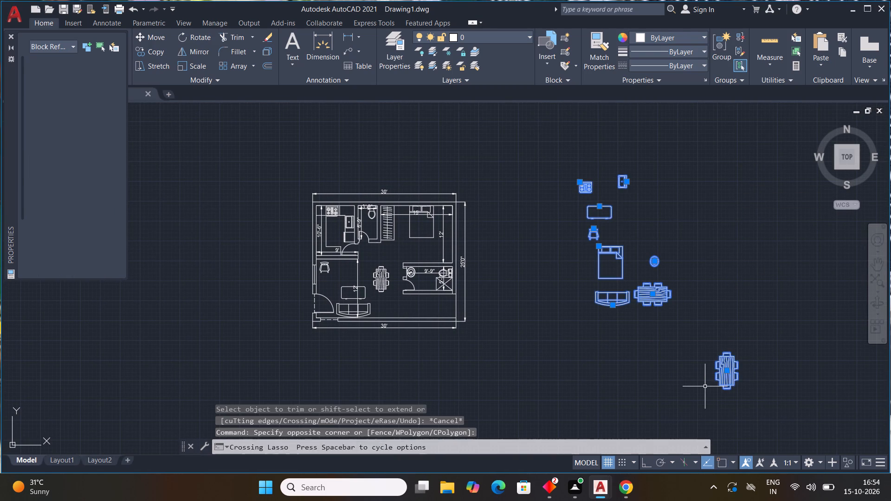
key("Delete")
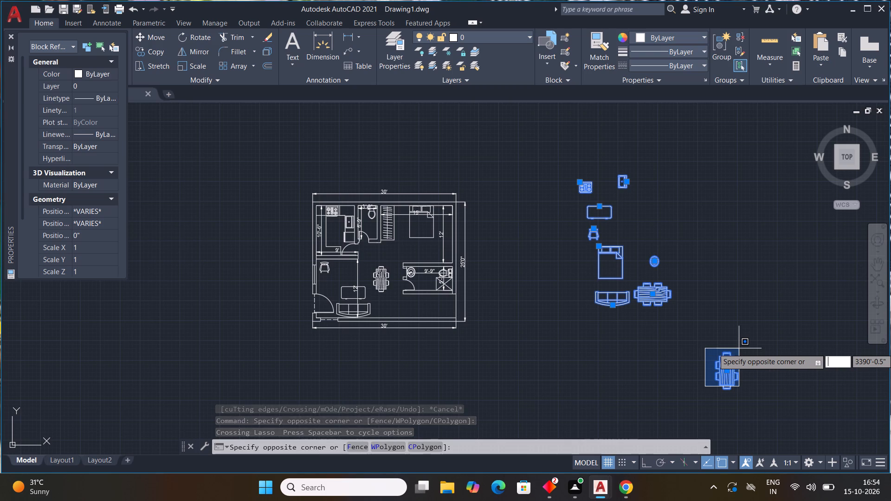
key("Escape")
key("Delete")
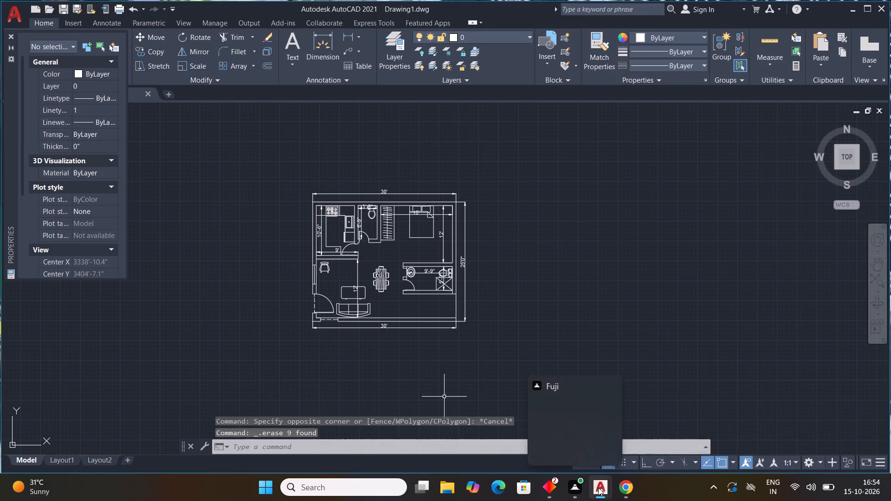
left_click(797, 431)
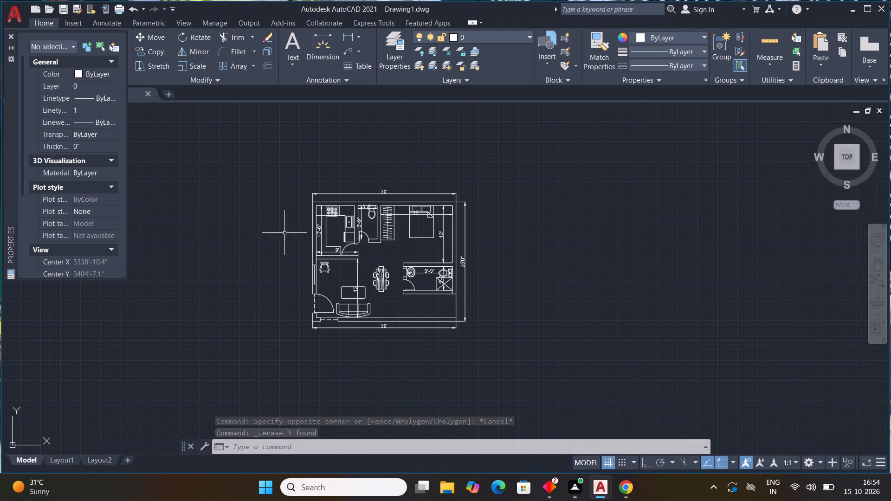
Add a two-line multiline text label in the kitchen's open floor area reading KITCHEN and 9'X10'6".
left_click(290, 42)
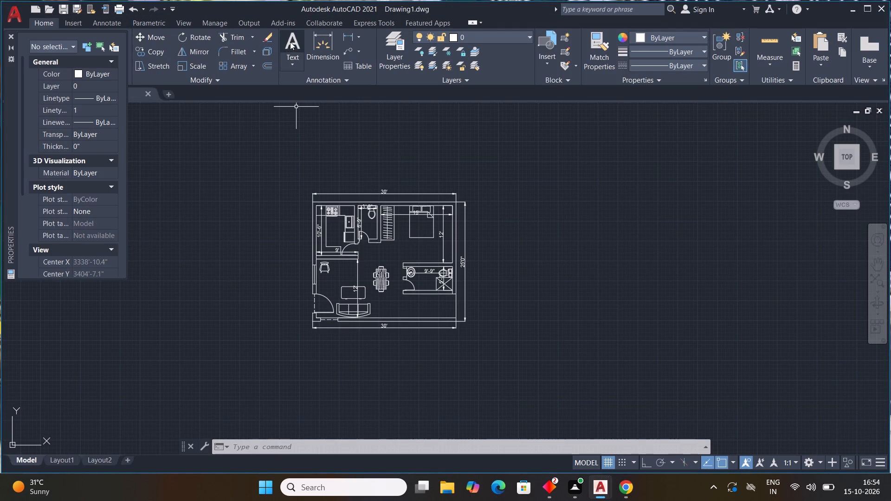
scroll(334, 227, "up", 5)
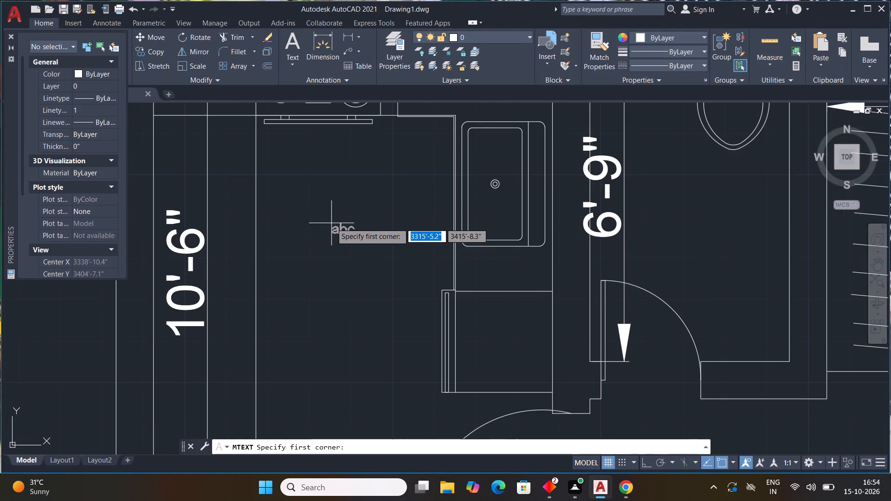
middle_click_drag(338, 225, 396, 218)
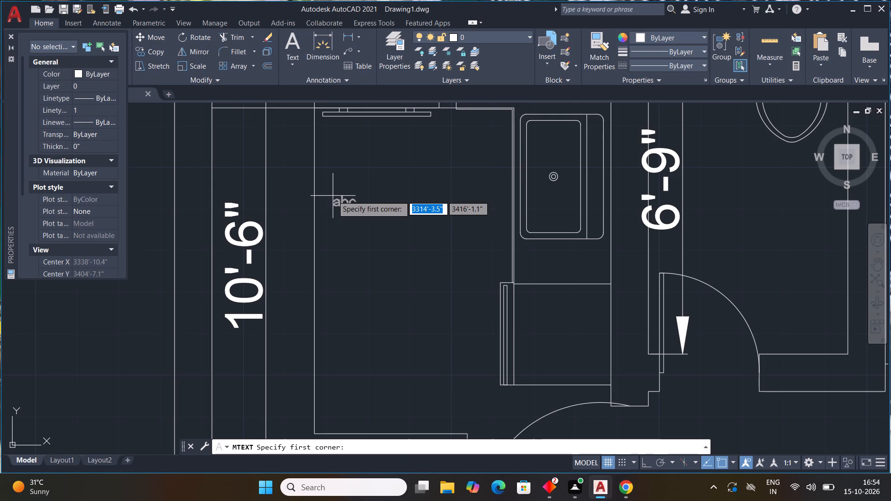
left_click(333, 196)
left_click(476, 291)
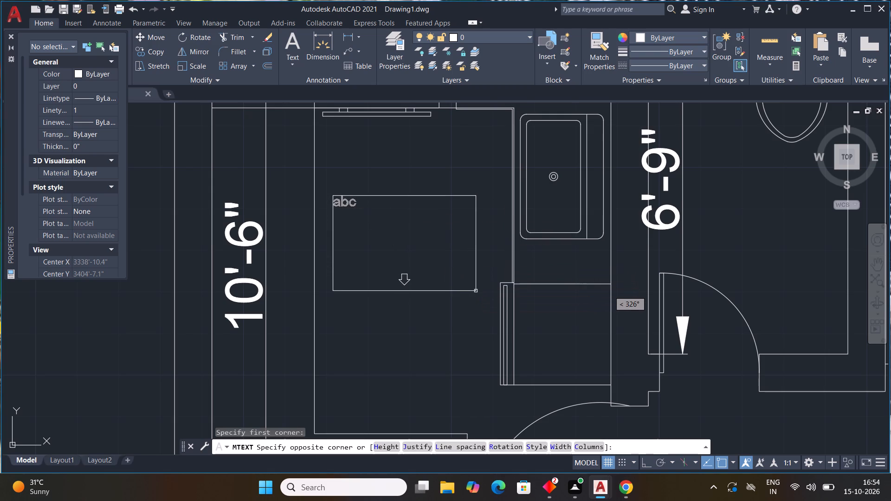
type("KIT")
type("CHEN")
key("Return")
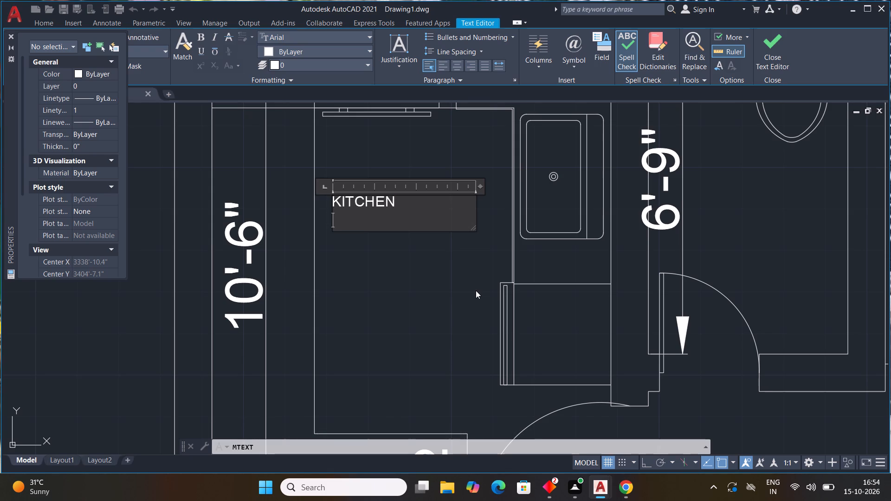
scroll(476, 289, "down", 1)
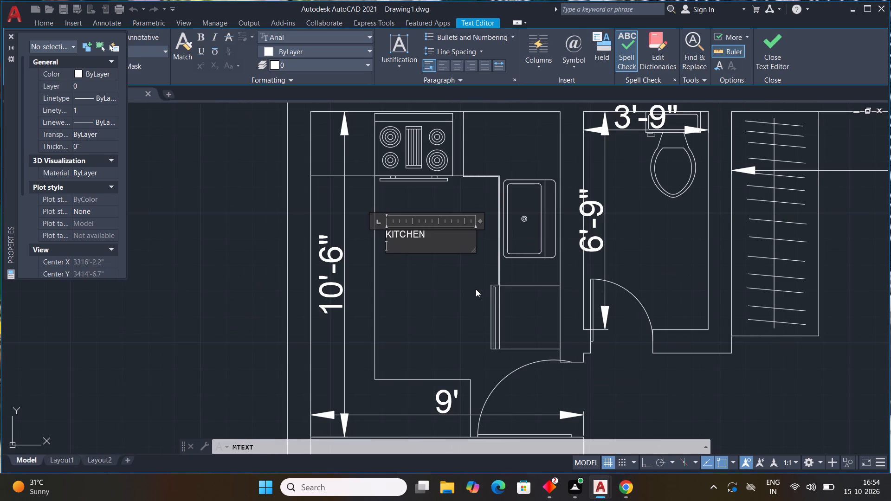
key("9")
key("apostrophe")
key("x")
type("10'")
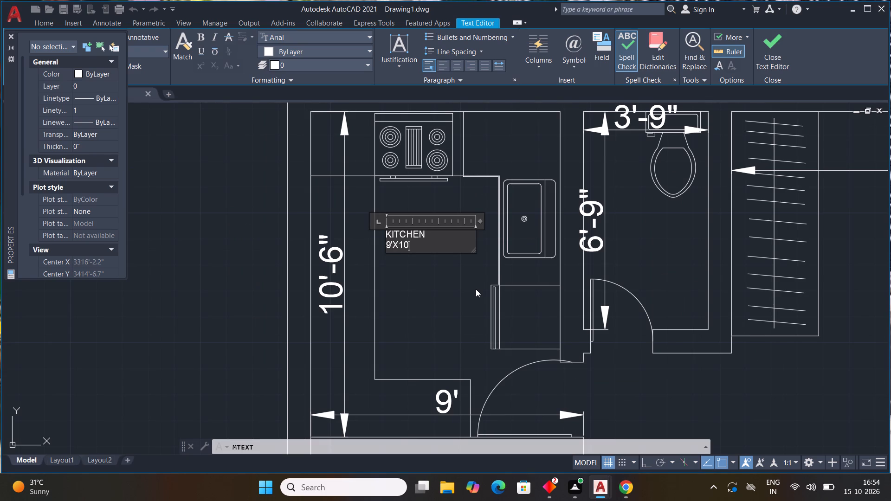
key("6")
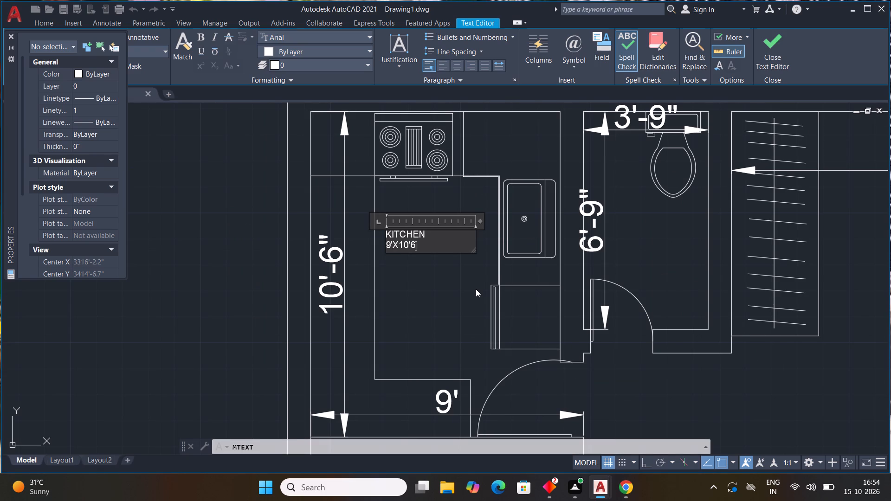
key("shift+quotedbl")
left_click(446, 284)
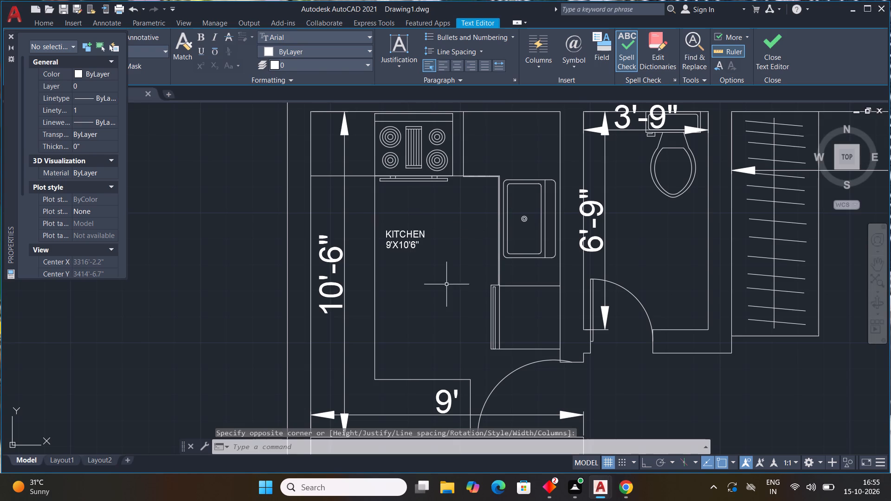
Set the text height of the kitchen's room label to 9".
left_click(394, 236)
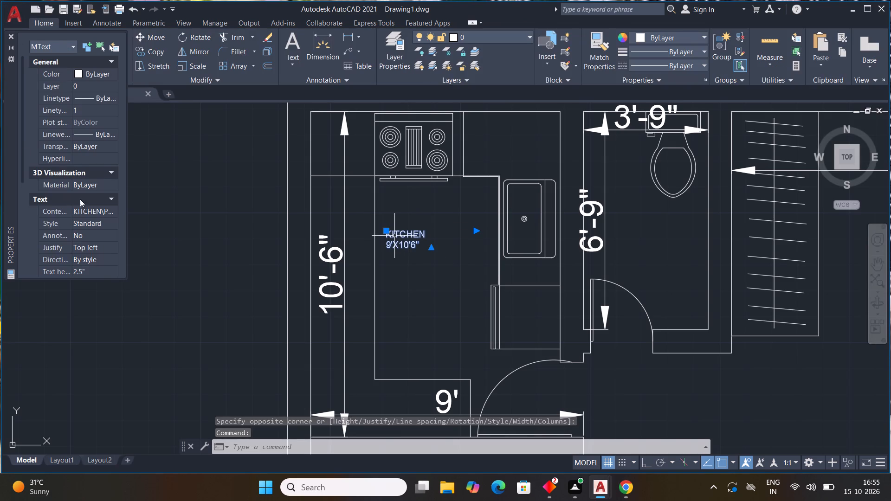
scroll(105, 207, "down", 3)
left_click(91, 133)
left_click_drag(94, 133, 24, 131)
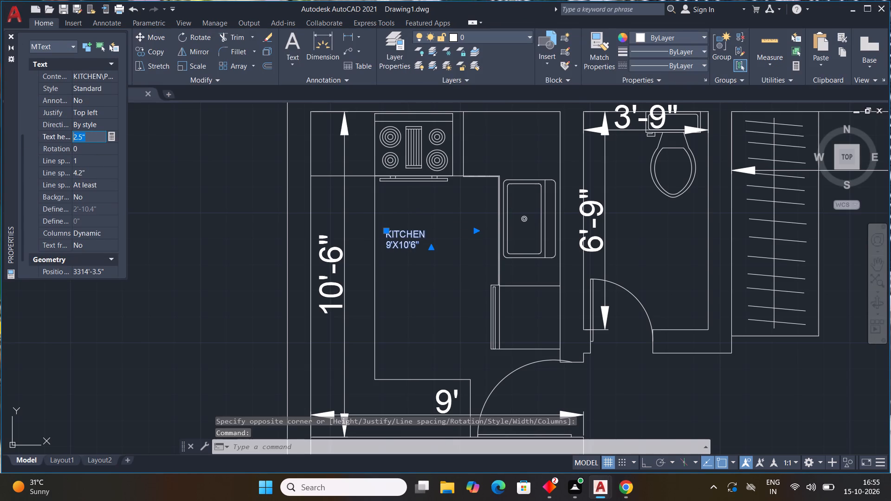
left_click_drag(24, 131, 18, 132)
key("9")
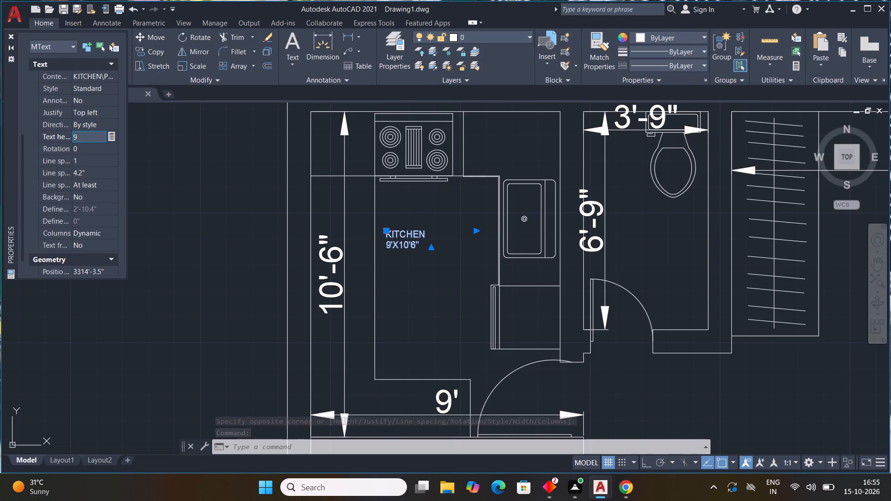
key("shift+quotedbl")
key("Return")
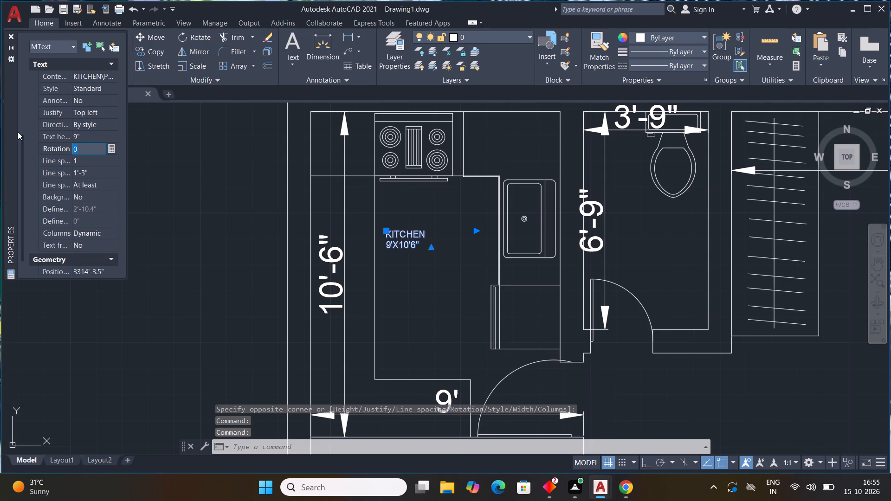
key("Escape")
key("Escape")
key("Escape")
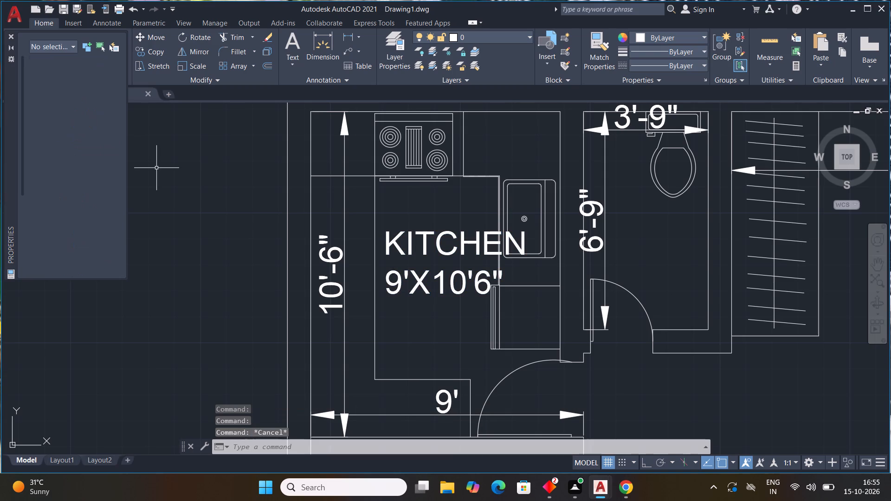
Copy the kitchen label into the small toilet, the bedroom below the bed, the attached bathroom and the living area.
left_click(407, 279)
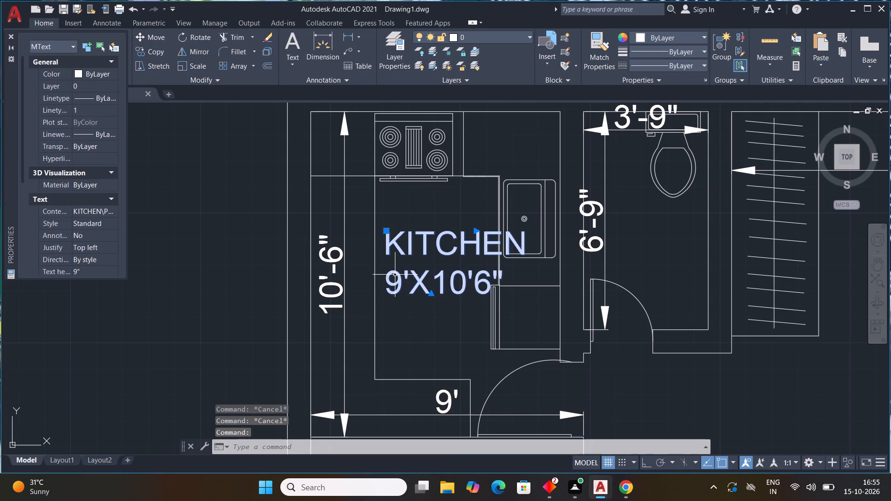
type("CO")
key("space")
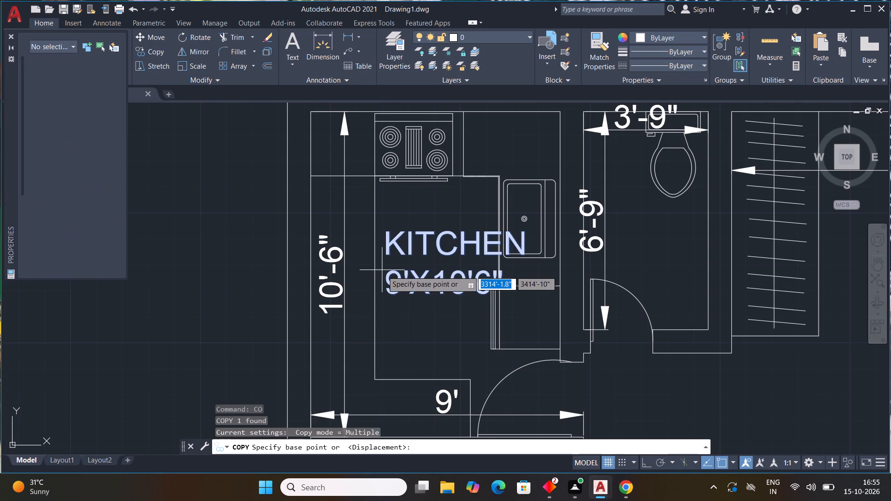
left_click(394, 294)
middle_click_drag(602, 267, 482, 291)
scroll(602, 268, "down", 1)
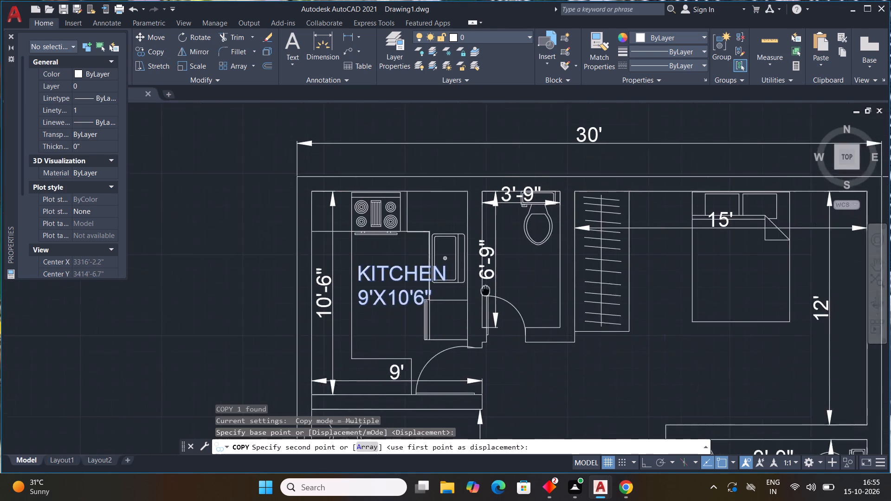
middle_click_drag(482, 291, 330, 269)
scroll(329, 264, "up", 3)
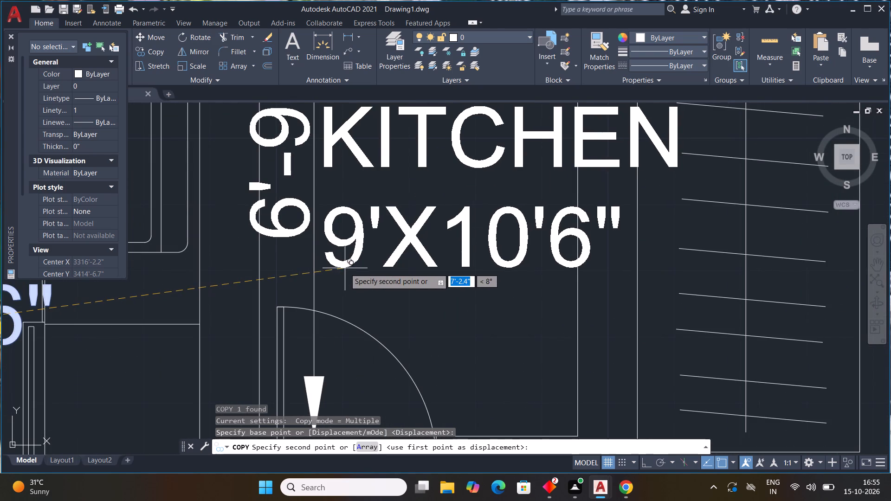
left_click(329, 273)
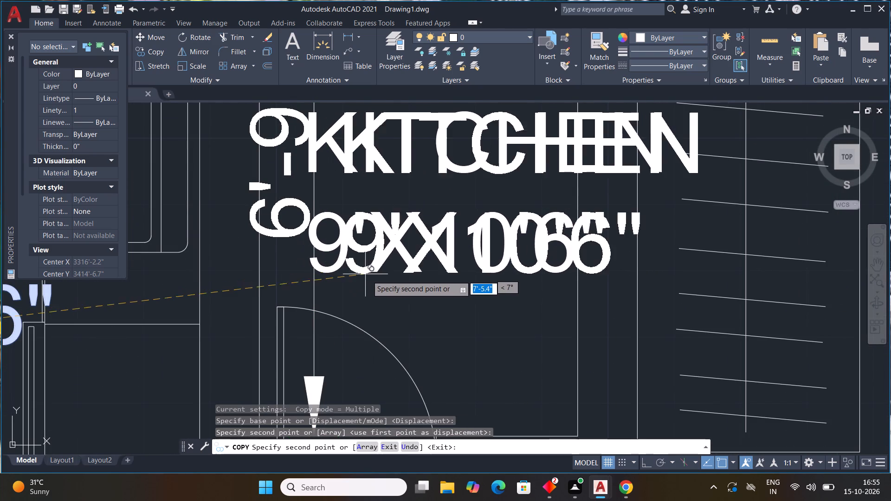
scroll(391, 277, "down", 3)
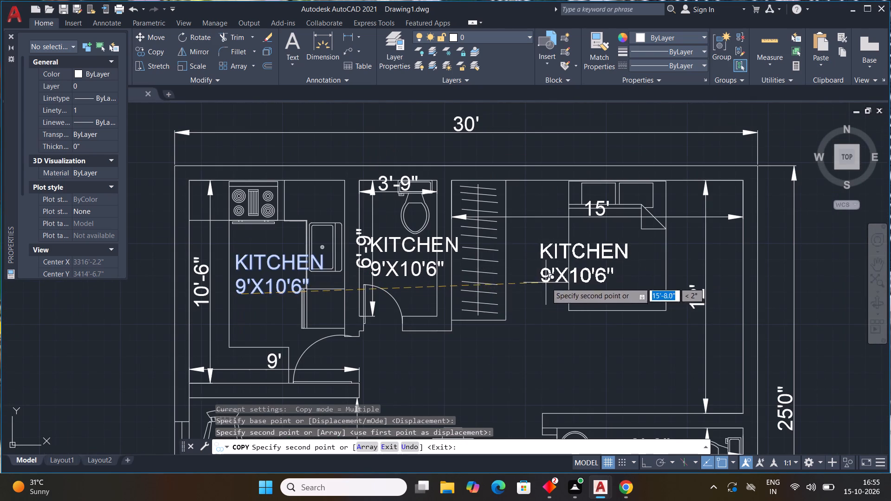
middle_click_drag(580, 283, 484, 225)
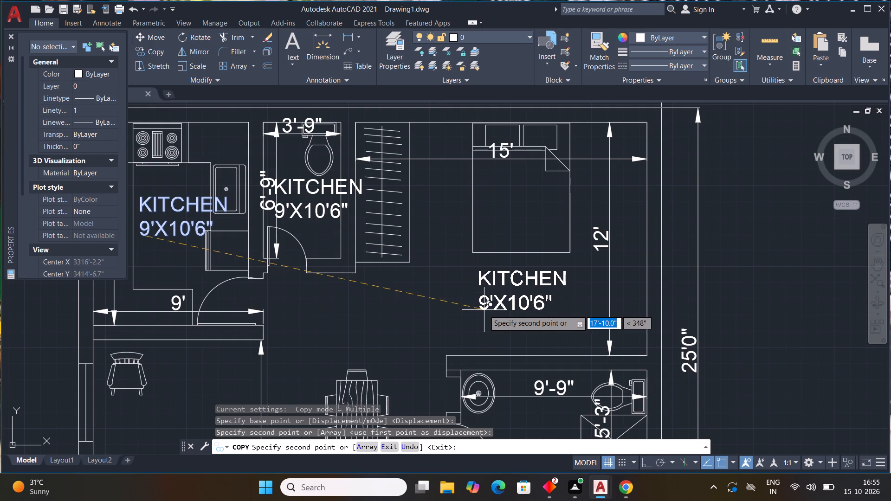
left_click(484, 310)
scroll(324, 306, "down", 1)
middle_click_drag(413, 316, 415, 310)
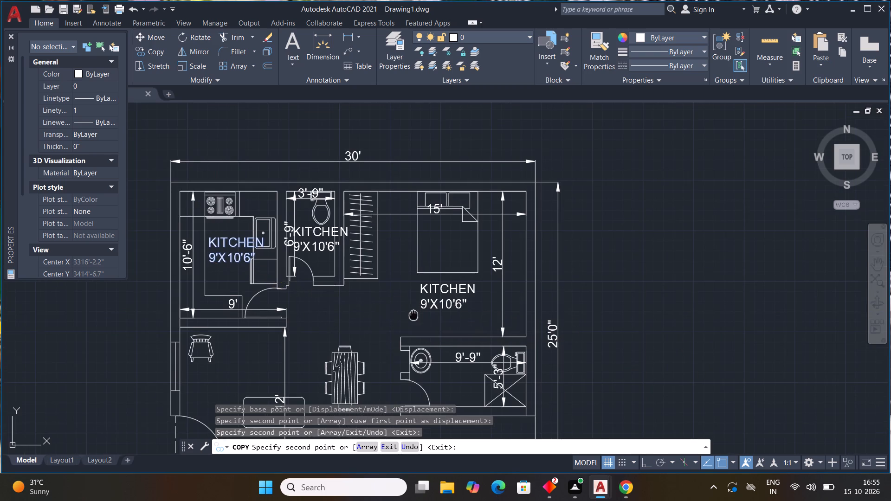
middle_click_drag(415, 310, 409, 207)
scroll(440, 282, "up", 2)
left_click(420, 295)
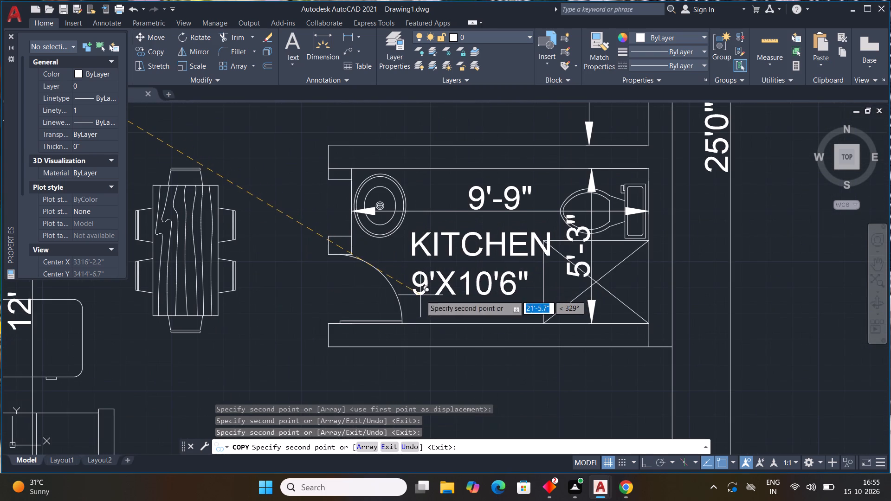
scroll(464, 314, "down", 3)
scroll(439, 352, "up", 1)
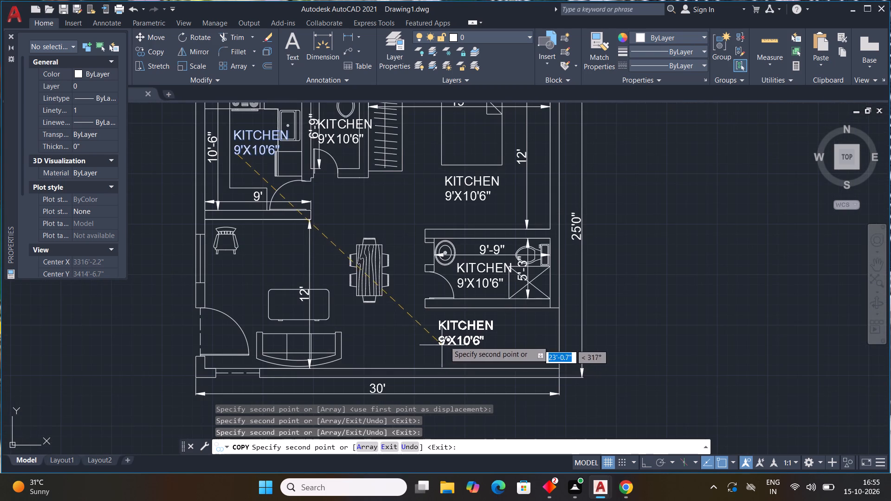
middle_click_drag(448, 338, 491, 311)
left_click(290, 261)
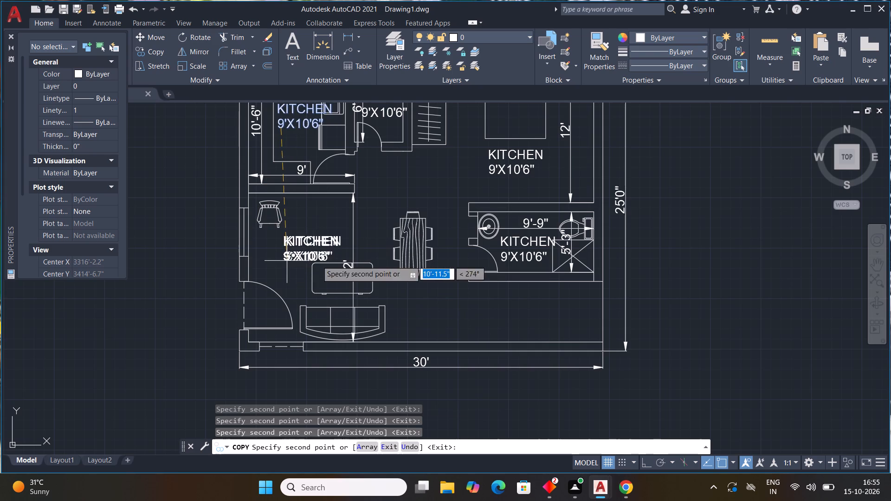
middle_click_drag(396, 254, 417, 335)
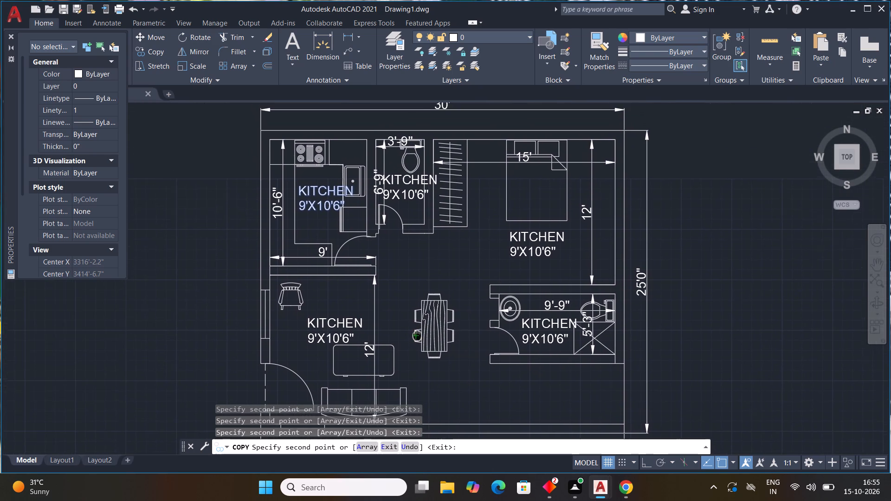
middle_click_drag(417, 335, 439, 283)
key("Escape")
key("Escape")
Replace the whole text of the label copied into the small toilet beside the kitchen with TOILET.
middle_click_drag(362, 191, 328, 303)
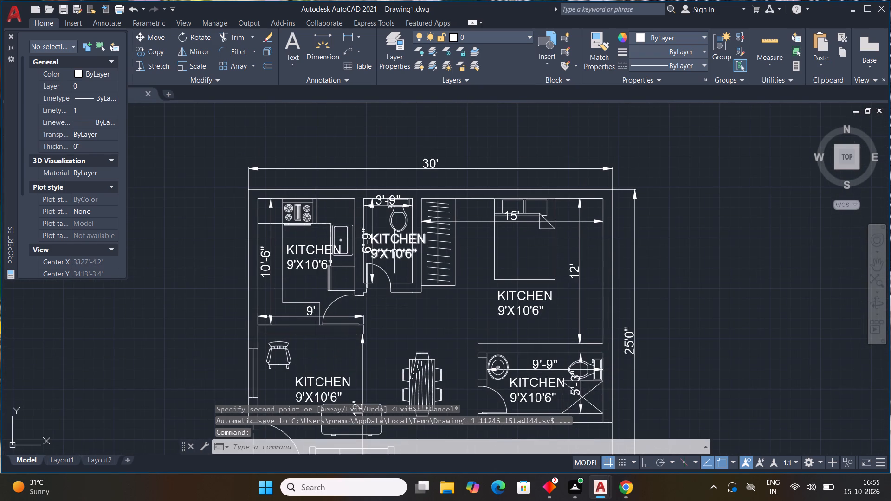
double_click(395, 256)
left_click(421, 254)
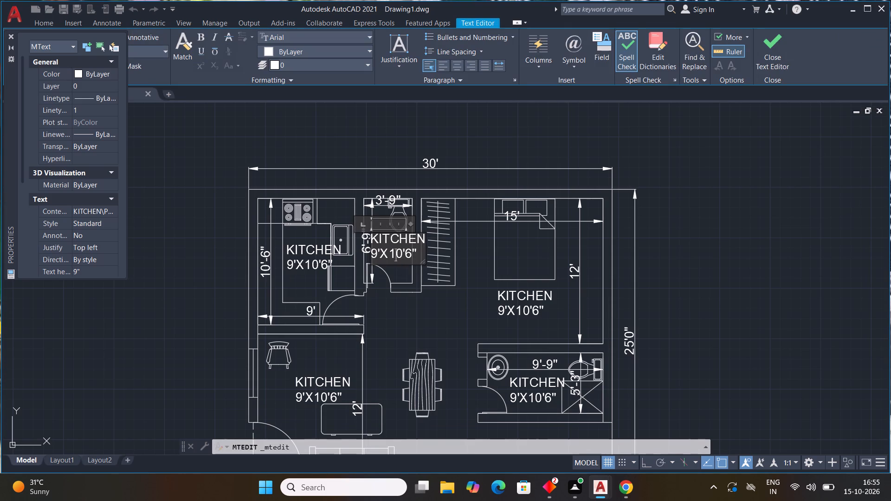
left_click(418, 255)
left_click(417, 248)
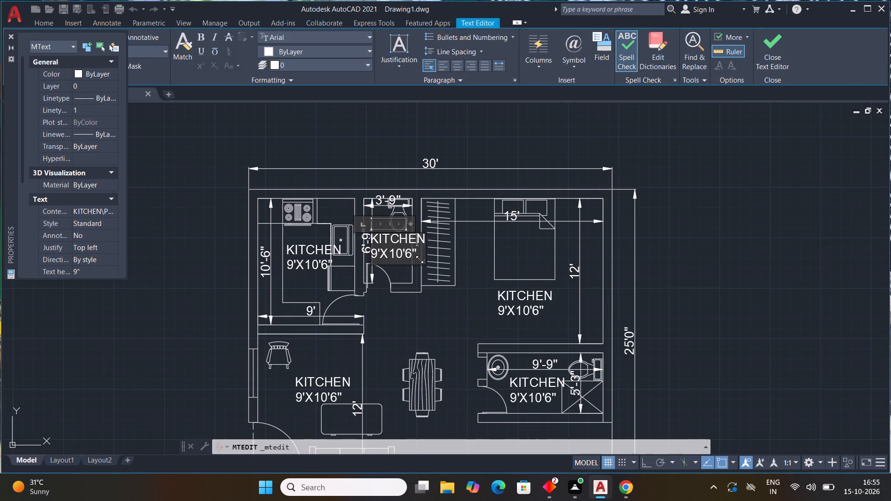
left_click(418, 256)
left_click(416, 251)
key("BackSpace")
key("BackSpace")
key("BackSpace")
key("BackSpace")
key("BackSpace")
key("BackSpace")
key("BackSpace")
key("BackSpace")
key("BackSpace")
key("BackSpace")
key("BackSpace")
key("BackSpace")
key("BackSpace")
key("BackSpace")
key("BackSpace")
key("BackSpace")
key("BackSpace")
key("BackSpace")
key("BackSpace")
key("BackSpace")
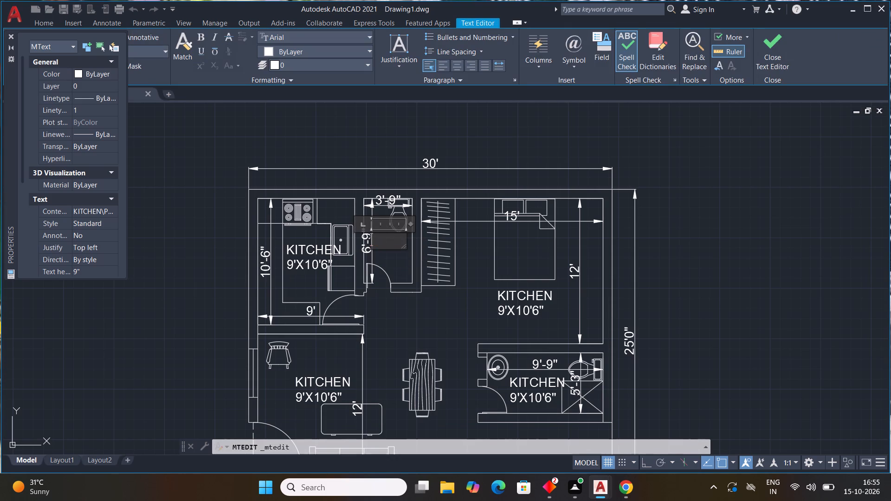
type("TOILE")
key("t")
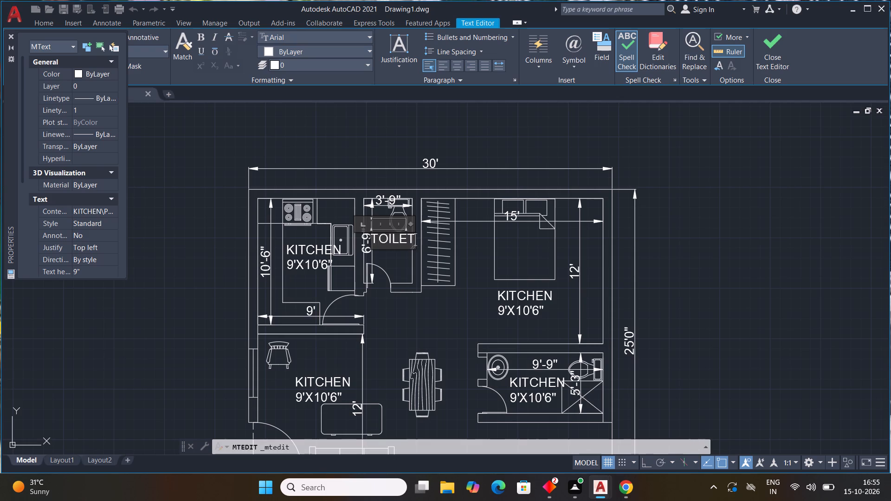
left_click(440, 300)
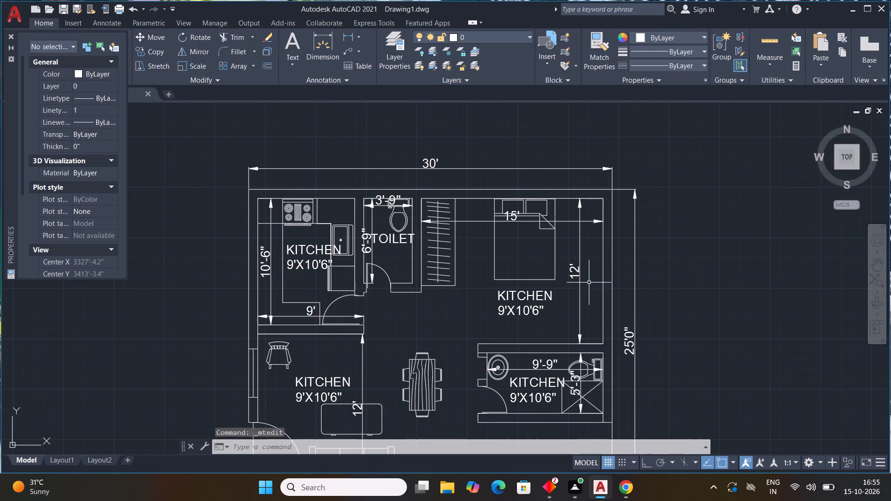
Replace the bedroom label's text with BED ROOM and 15'X12'0" on two lines, widening the text frame so the name fits one line.
double_click(533, 309)
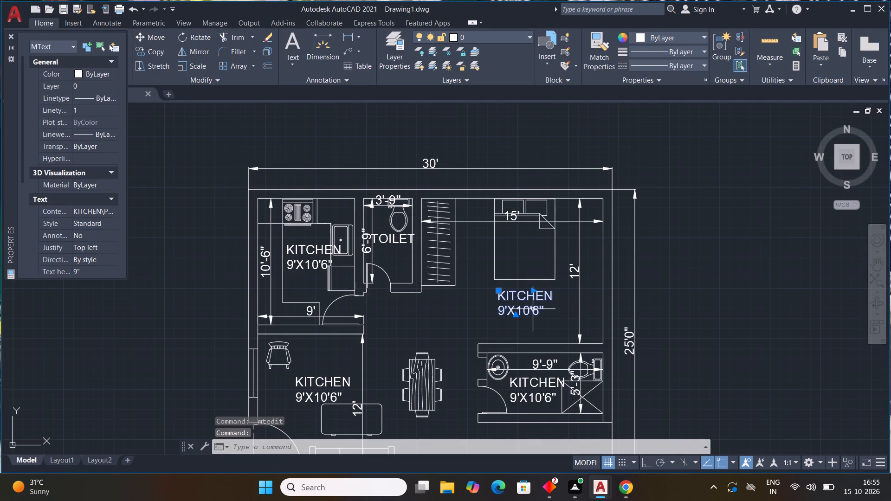
left_click(549, 311)
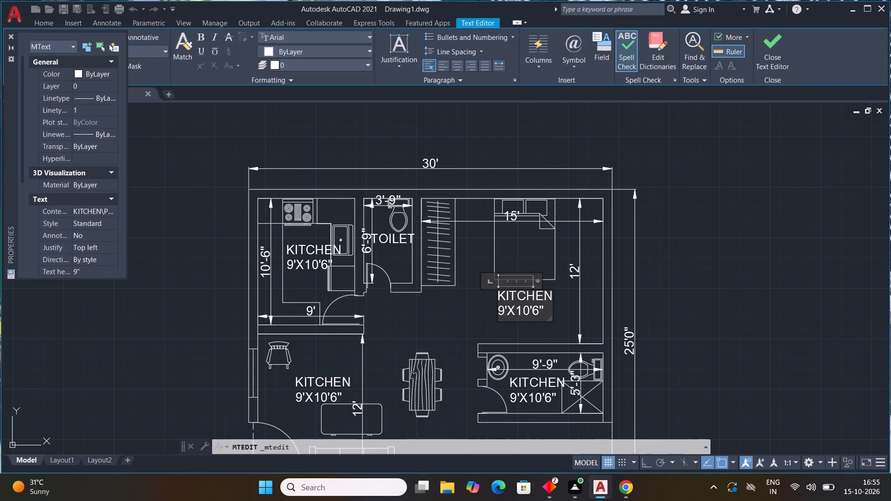
key("Right")
key("Right")
key("BackSpace")
key("BackSpace")
key("BackSpace")
key("BackSpace")
key("BackSpace")
key("BackSpace")
key("BackSpace")
key("BackSpace")
key("BackSpace")
key("BackSpace")
key("BackSpace")
key("BackSpace")
key("BackSpace")
key("BackSpace")
key("BackSpace")
key("BackSpace")
key("BackSpace")
key("BackSpace")
key("BackSpace")
key("BackSpace")
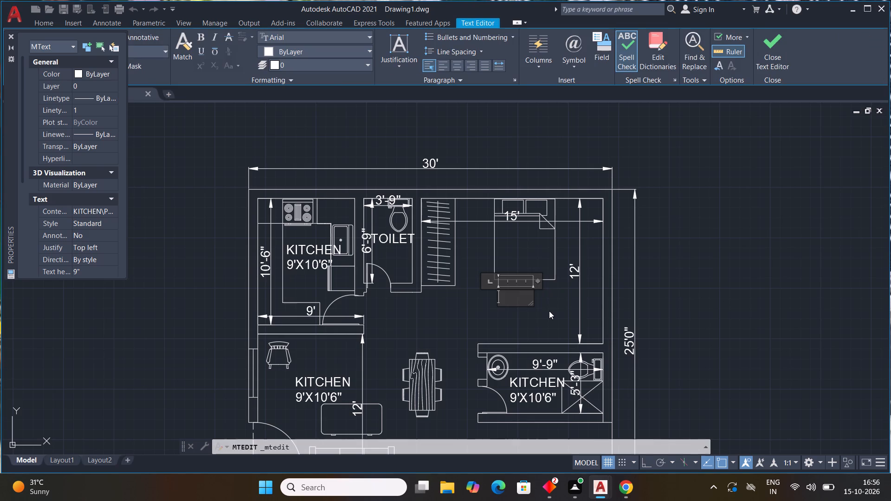
type("BED ROOM")
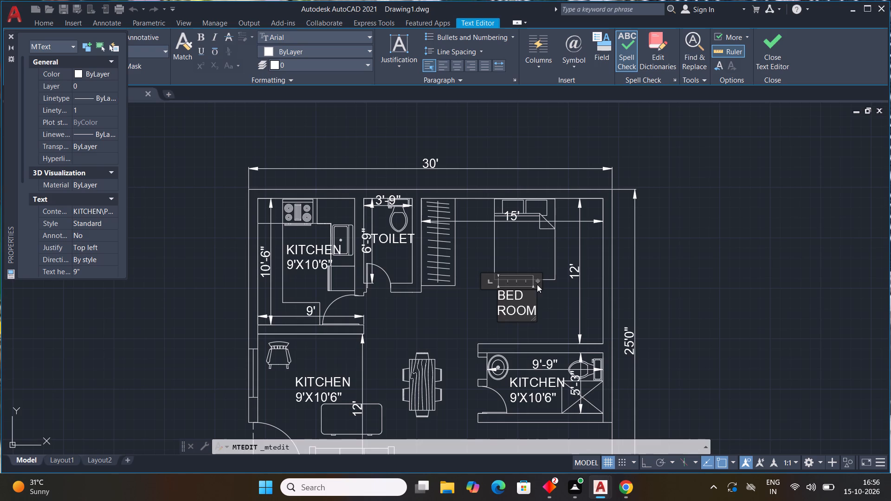
left_click_drag(536, 282, 584, 284)
key("Return")
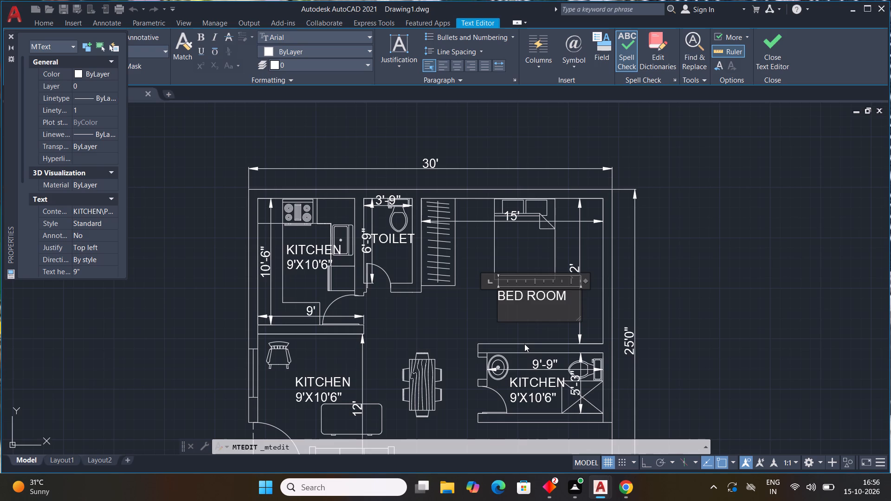
type("15'X")
type("12'0\"")
scroll(542, 335, "up", 2)
left_click(406, 305)
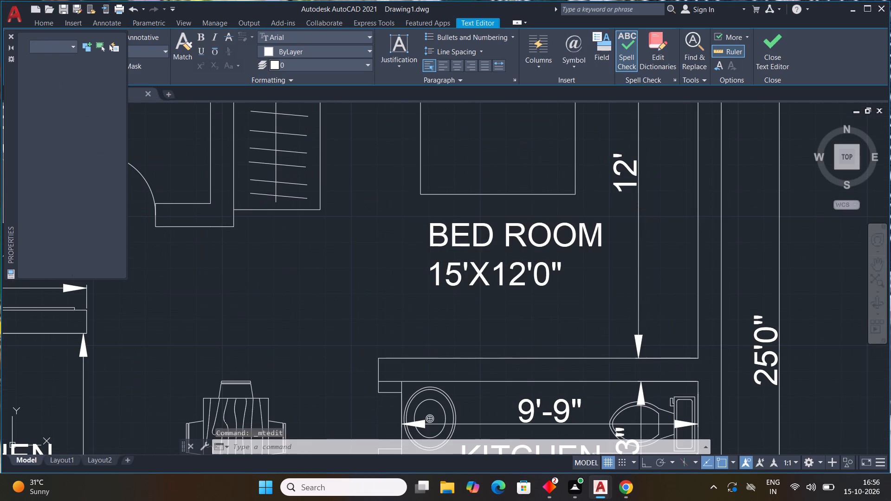
Replace the text of the label copied into the attached bathroom with BATHROOM and 9'9"X5'8" on two lines.
scroll(406, 305, "down", 6)
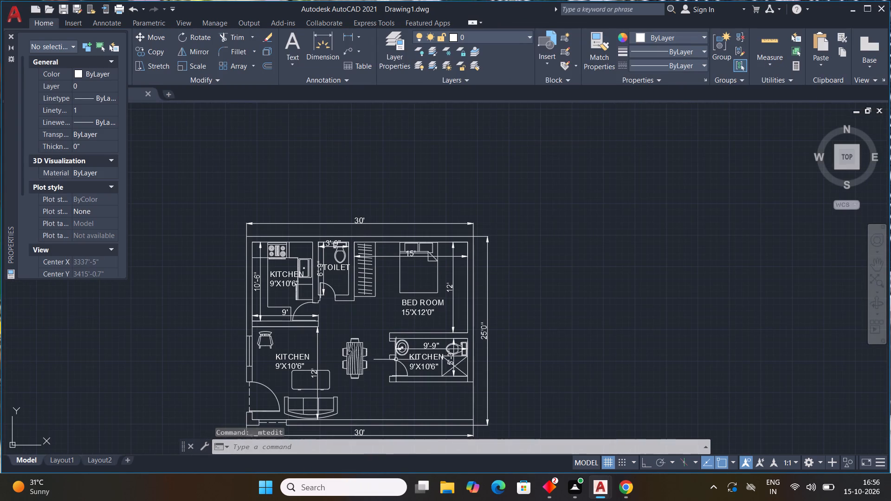
middle_click_drag(374, 387, 418, 325)
scroll(476, 285, "up", 2)
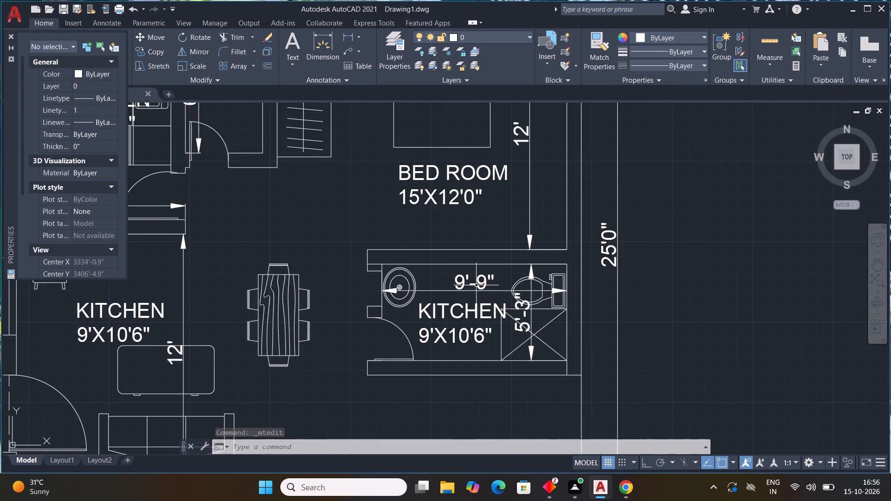
double_click(467, 319)
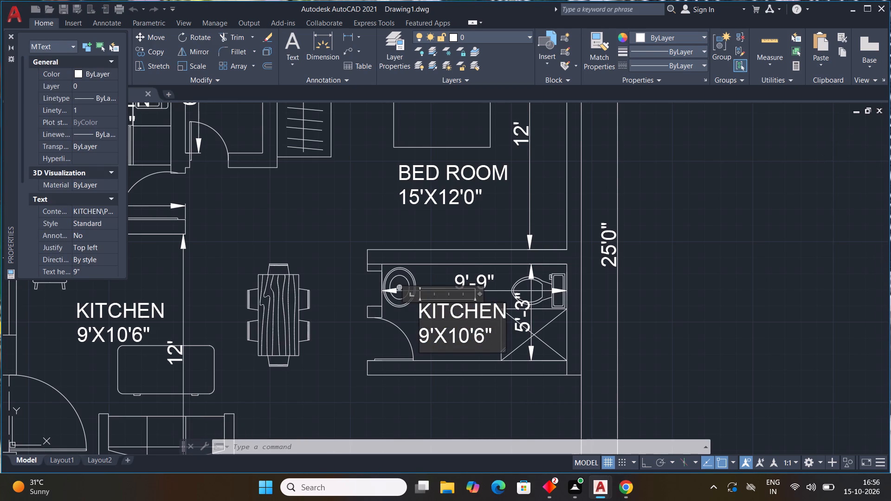
left_click_drag(493, 337, 446, 326)
left_click(498, 334)
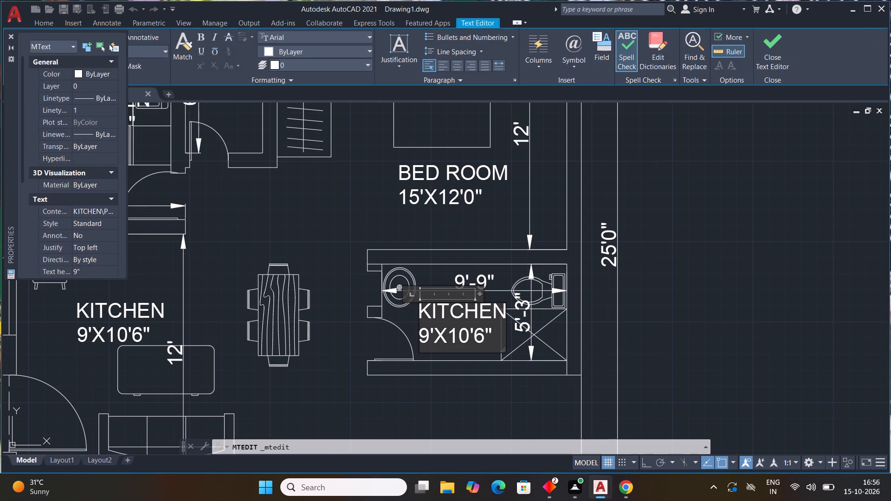
left_click(498, 334)
left_click(492, 340)
key("BackSpace")
key("BackSpace")
key("BackSpace")
key("BackSpace")
key("BackSpace")
key("BackSpace")
key("BackSpace")
key("BackSpace")
key("BackSpace")
key("BackSpace")
key("BackSpace")
key("BackSpace")
key("BackSpace")
key("BackSpace")
key("BackSpace")
key("BackSpace")
key("BackSpace")
key("BackSpace")
key("BackSpace")
key("BackSpace")
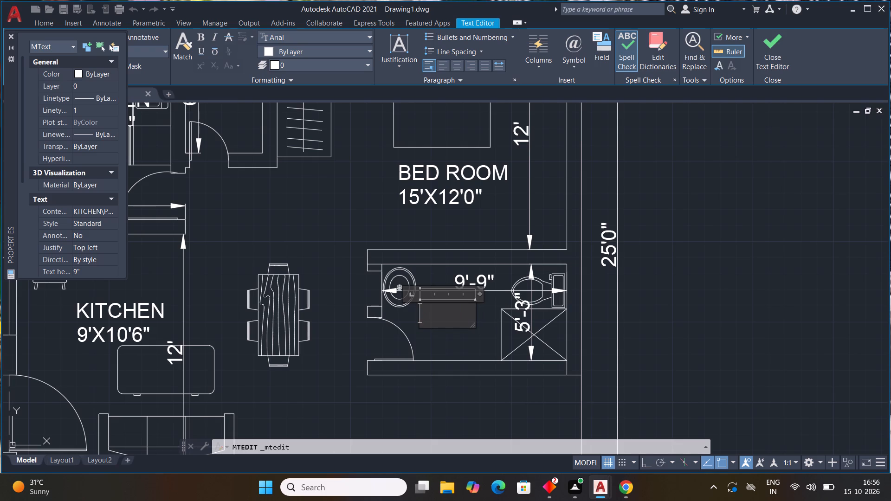
key("t")
key("BackSpace")
type("BATHROOM")
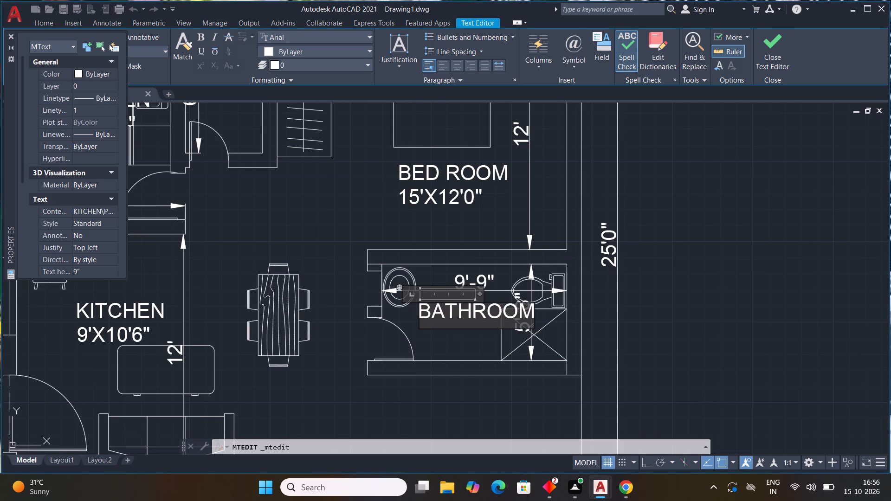
key("Return")
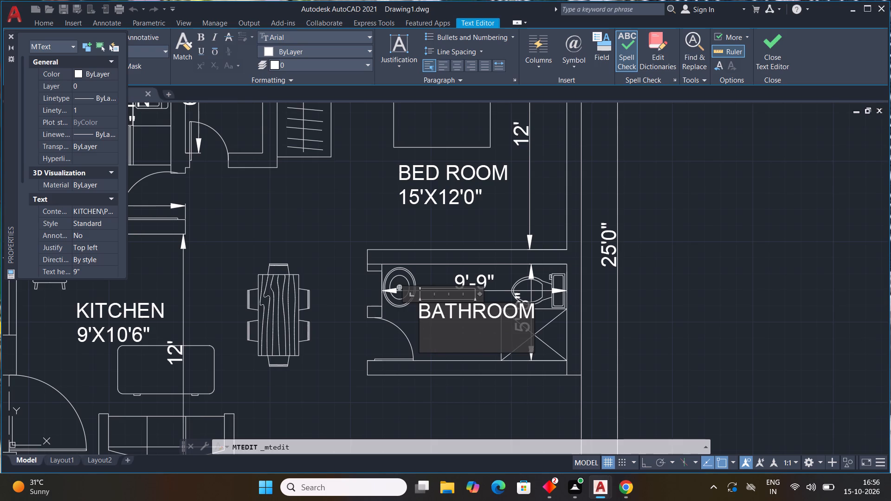
key("9")
type("'9\"")
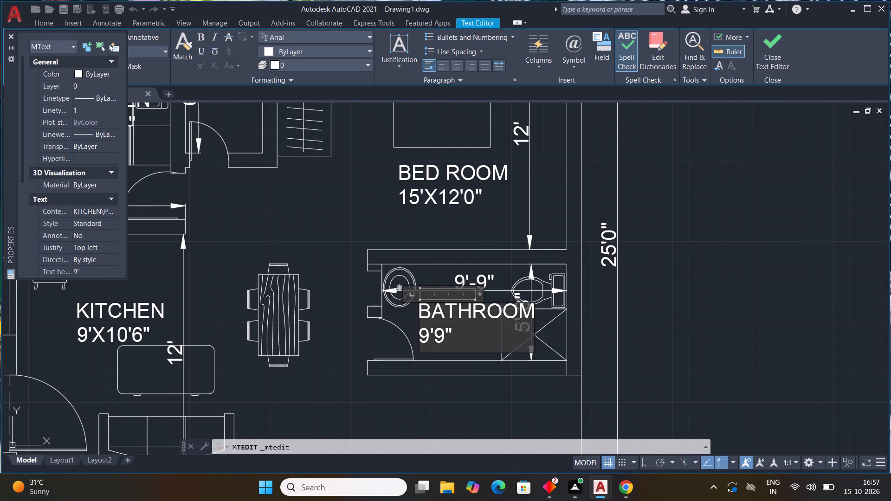
key("x")
type("5'")
type("8\"")
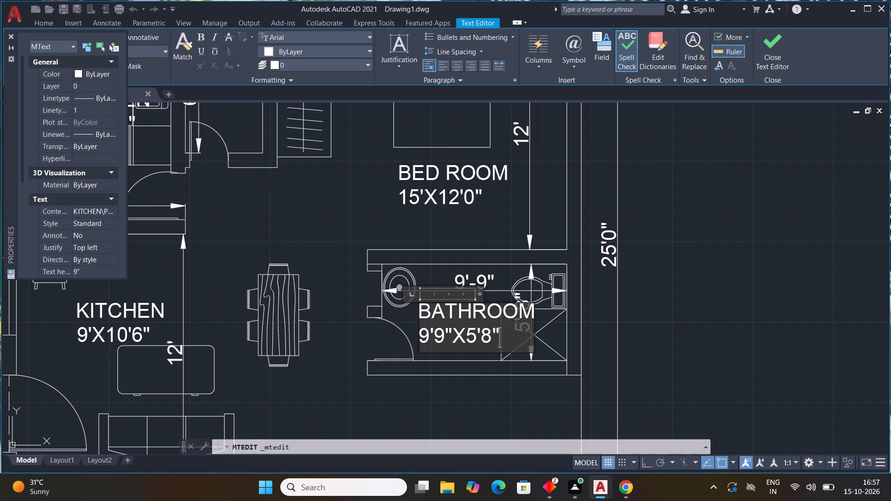
left_click(472, 224)
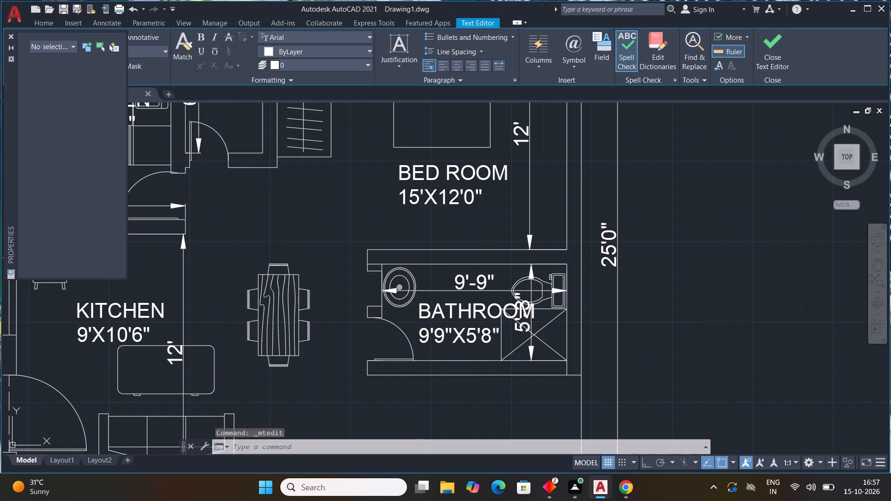
Replace the living area label's text with LIVING ROOM and 14'0"X12'0" on two lines, widening the text frame so the name fits one line.
scroll(497, 354, "down", 2)
middle_click_drag(495, 398, 494, 341)
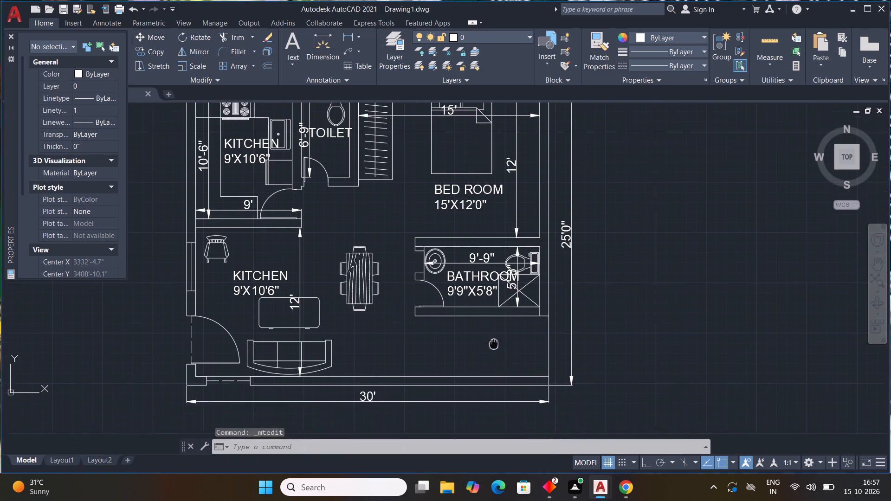
middle_click_drag(494, 341, 508, 307)
double_click(273, 252)
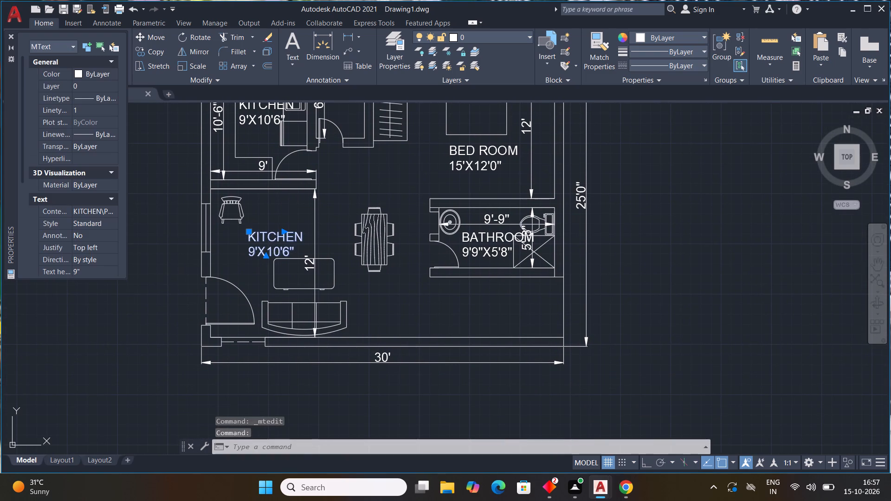
left_click(300, 249)
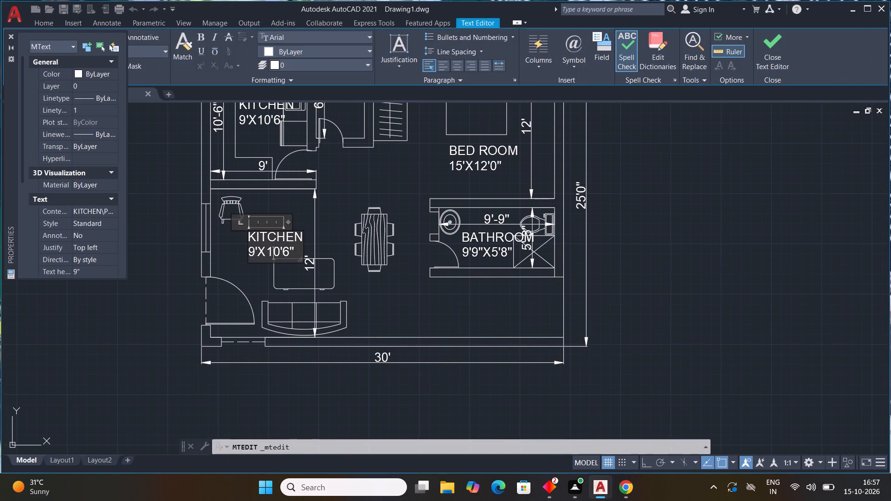
left_click(297, 251)
left_click(293, 251)
key("BackSpace")
key("BackSpace")
key("BackSpace")
key("BackSpace")
key("BackSpace")
key("BackSpace")
key("BackSpace")
key("BackSpace")
key("BackSpace")
key("BackSpace")
key("BackSpace")
key("BackSpace")
key("BackSpace")
key("BackSpace")
key("BackSpace")
key("BackSpace")
key("BackSpace")
key("BackSpace")
key("BackSpace")
key("BackSpace")
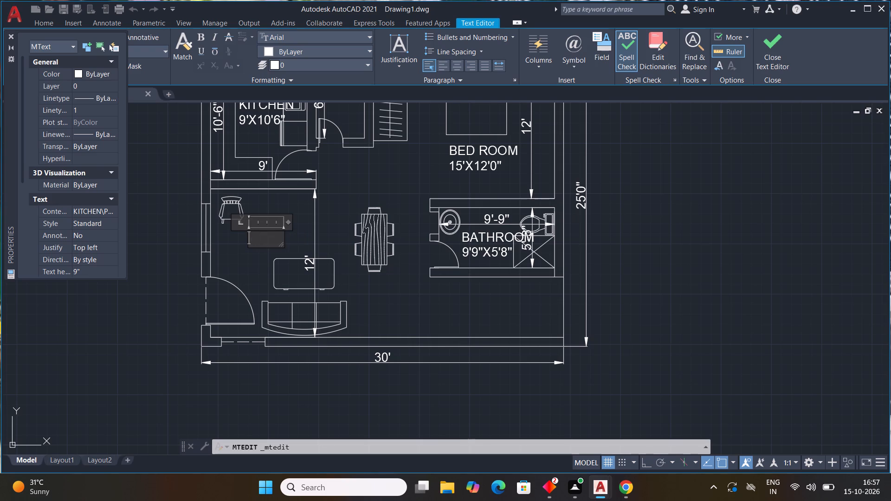
type("LIVING")
left_click_drag(286, 220, 340, 220)
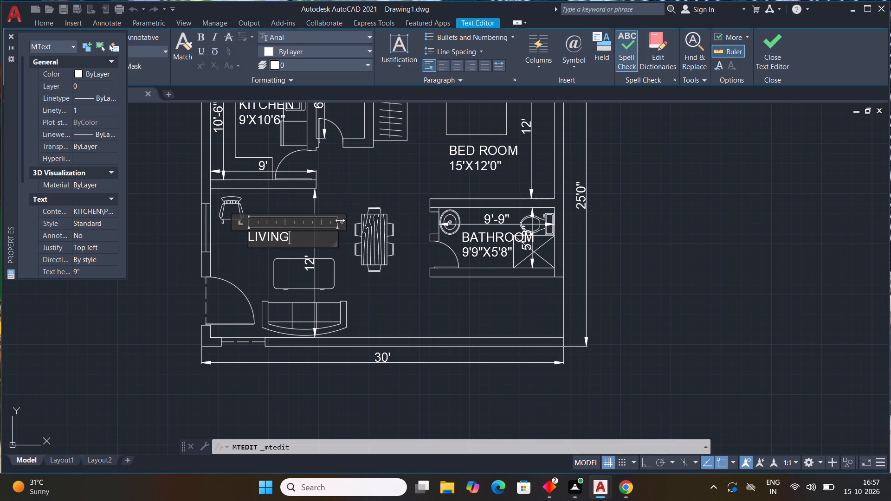
key("space")
type("ROO")
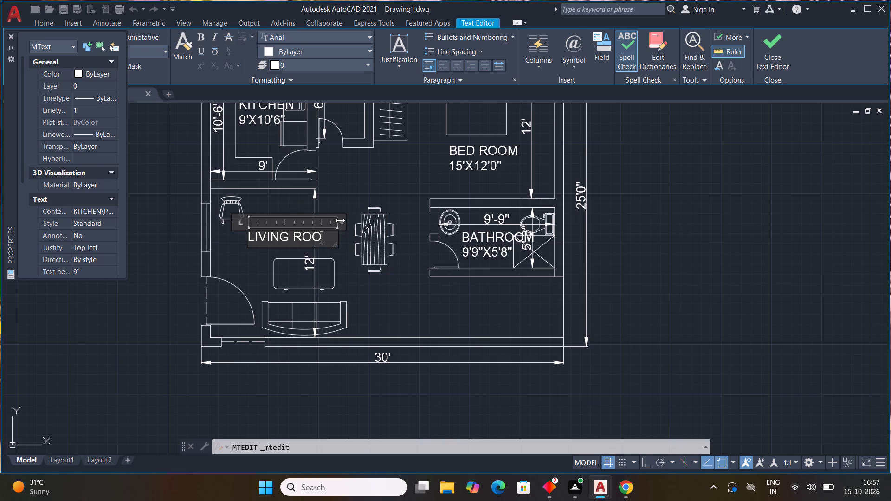
key("m")
key("Return")
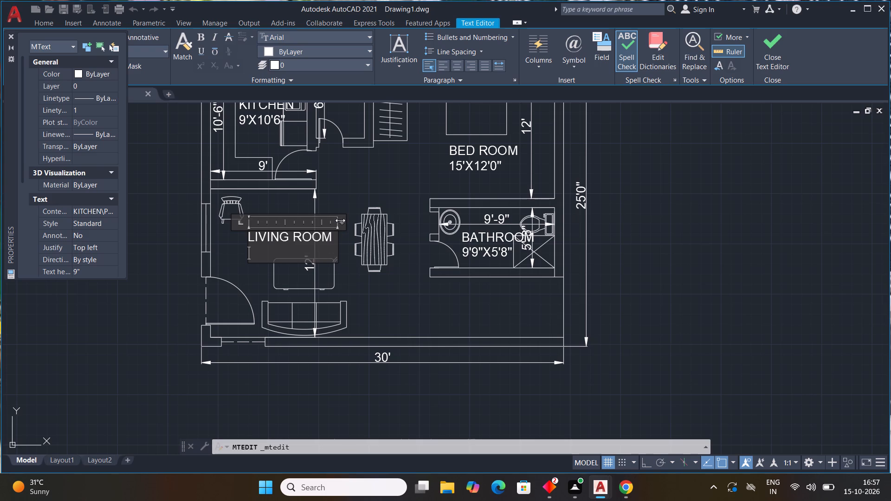
type("14'0\"")
type("X12'0\"")
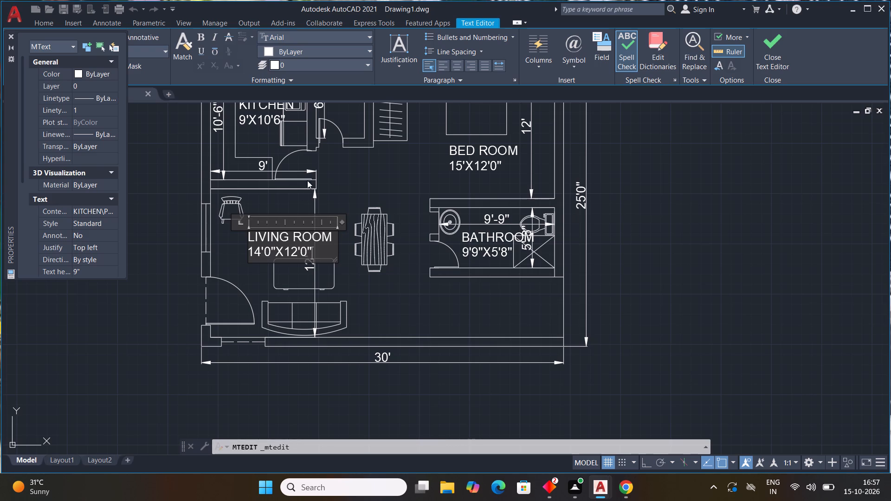
left_click(366, 203)
Delete the stray toilet block lying outside the floor plan, beyond its lower right corner.
scroll(275, 265, "down", 4)
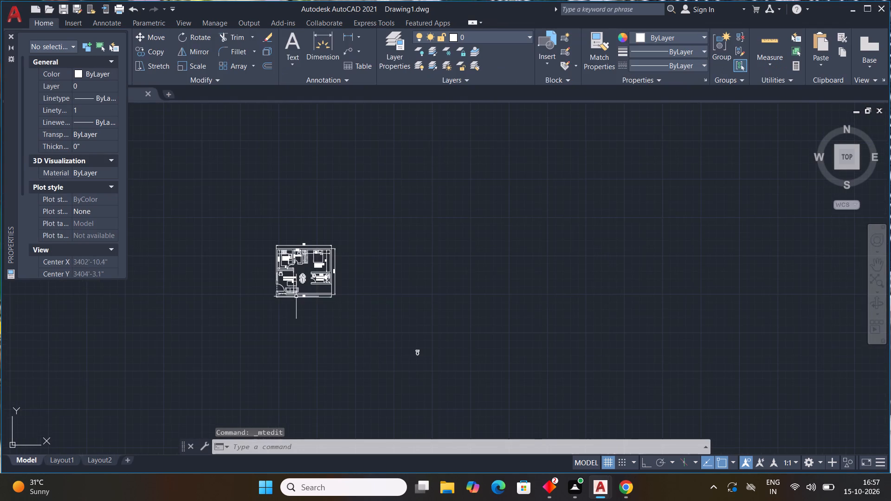
scroll(236, 285, "up", 3)
middle_click_drag(439, 329, 251, 183)
middle_click(251, 183)
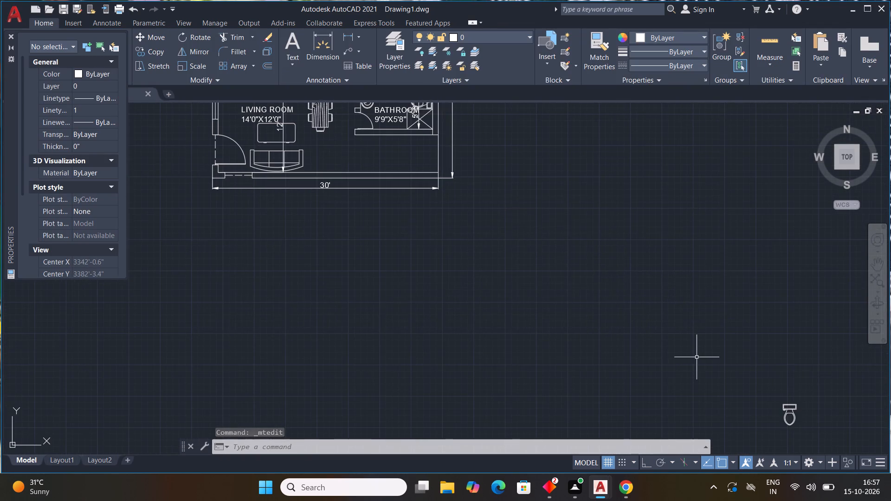
scroll(697, 357, "down", 3)
left_click_drag(745, 359, 713, 373)
left_click(693, 390)
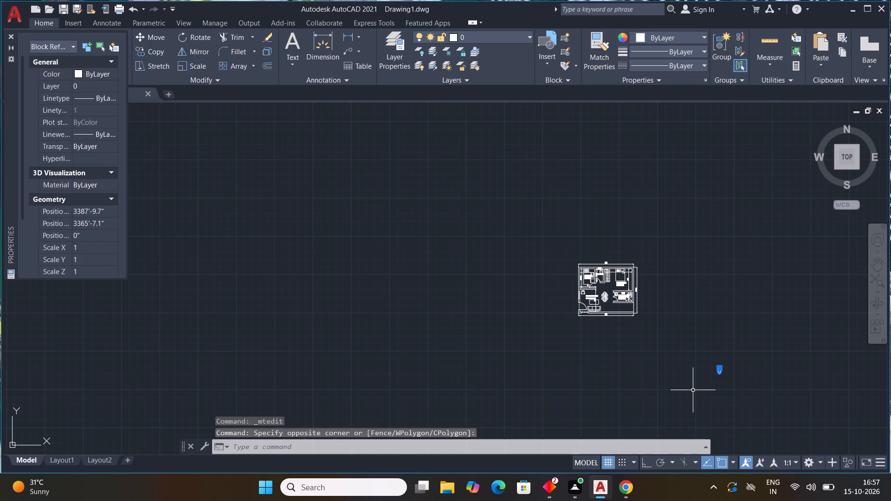
key("BackSpace")
key("Delete")
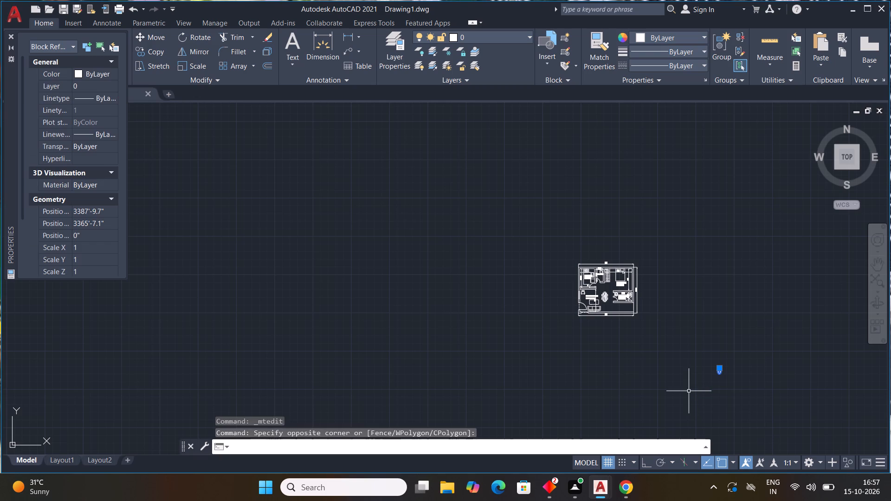
key("Delete")
key("Delete")
key("Delete")
Hatch the connected upper outer walls, toilet walls and bathroom's upper wall with the SOLID pattern in colour 99,100,102.
scroll(622, 294, "up", 4)
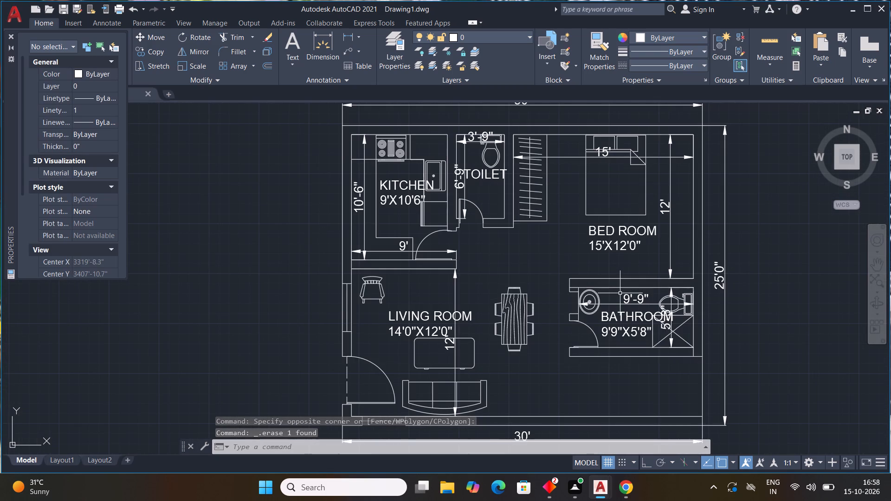
scroll(613, 294, "down", 2)
scroll(536, 286, "up", 2)
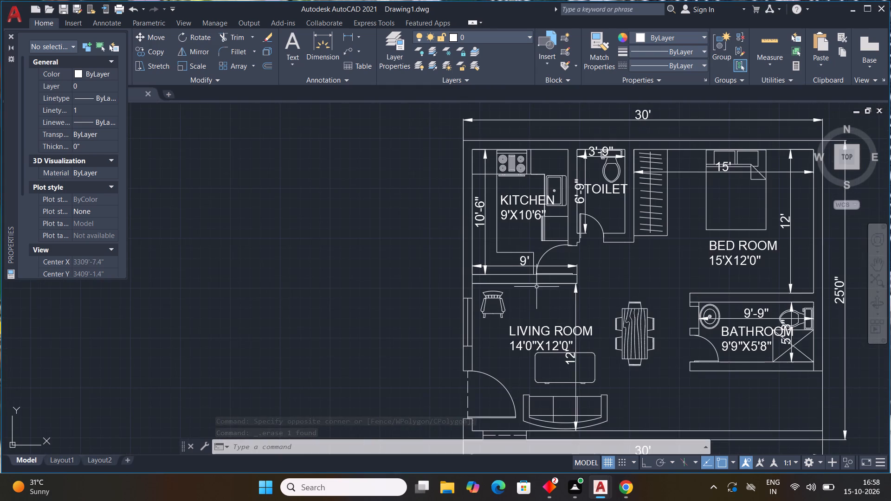
middle_click_drag(545, 286, 433, 260)
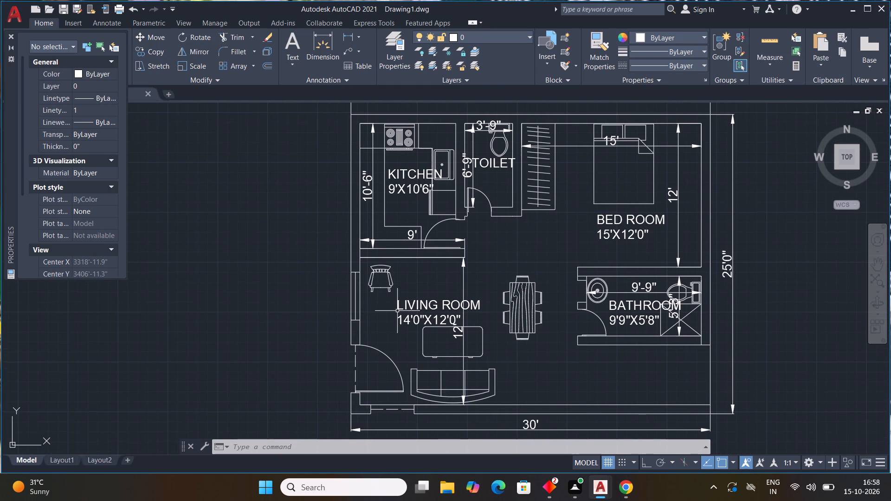
type("H")
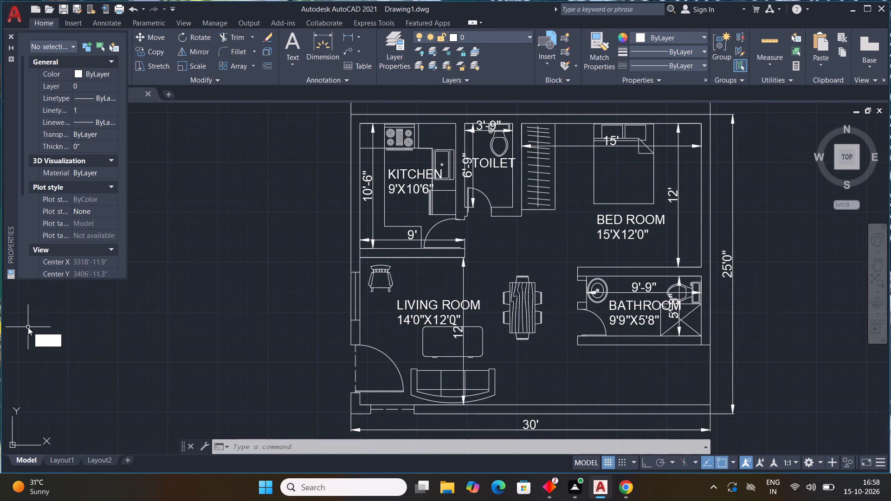
key("space")
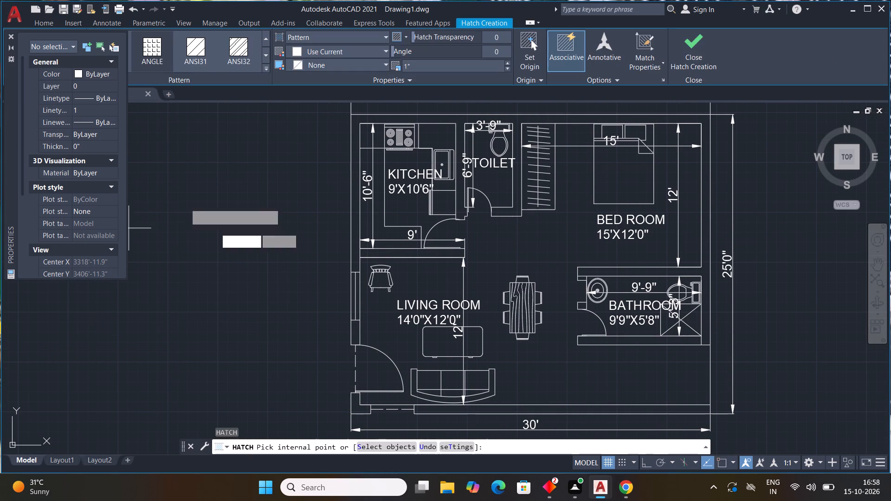
left_click(265, 68)
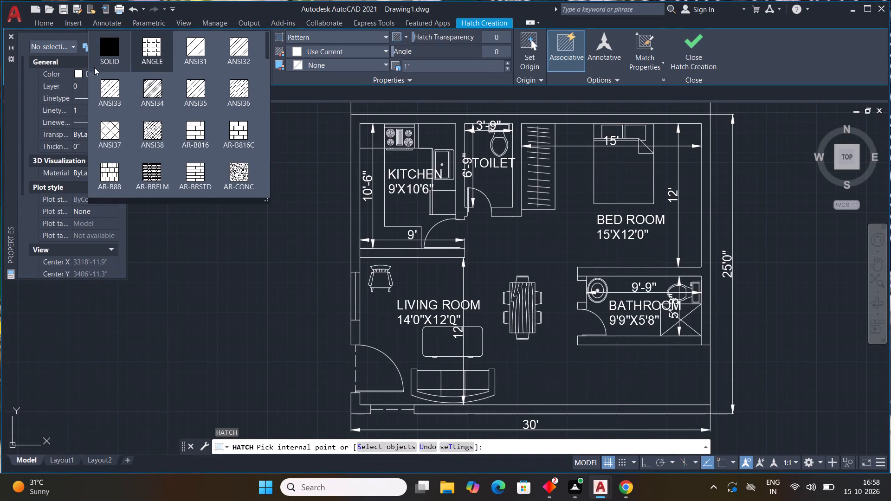
left_click(104, 50)
left_click(328, 54)
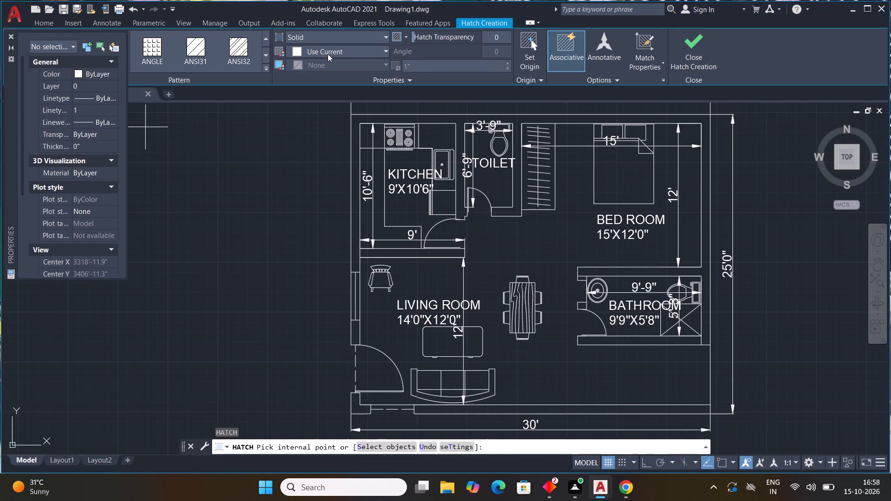
left_click(291, 124)
middle_click_drag(329, 177, 327, 177)
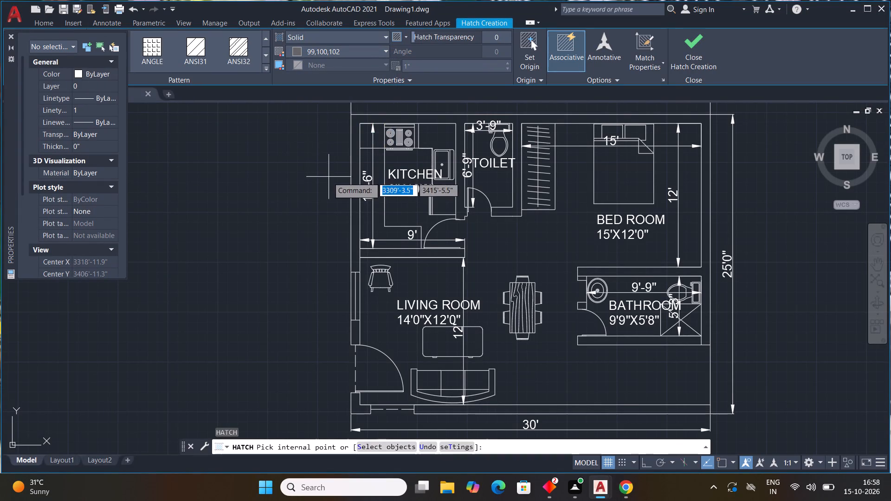
middle_click_drag(327, 177, 222, 172)
left_click(250, 193)
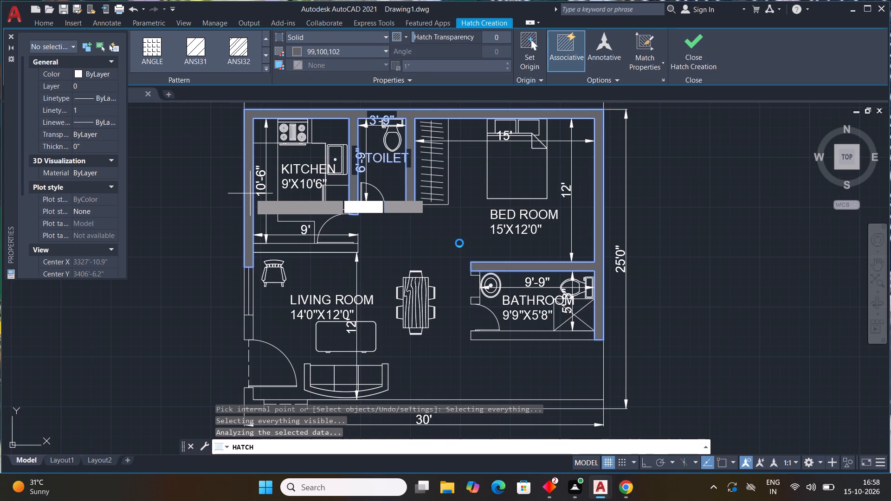
Add the wall piece between the living room window and entrance door, the plan's bottom wall and its lower-left corner to the solid hatch.
middle_click_drag(457, 244, 435, 203)
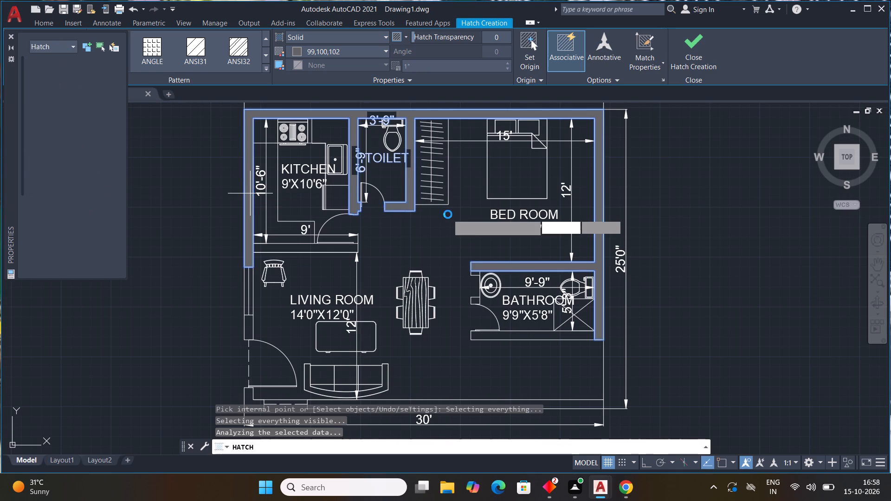
scroll(480, 257, "down", 3)
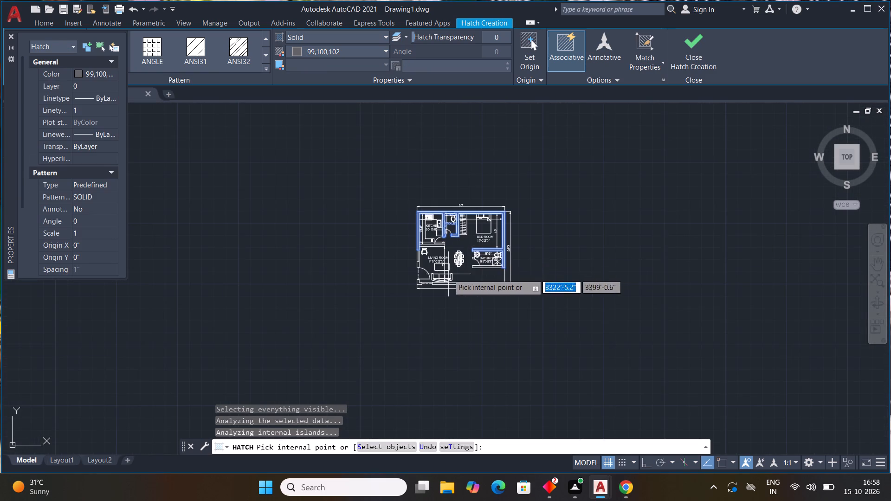
scroll(424, 265, "up", 3)
scroll(424, 265, "down", 3)
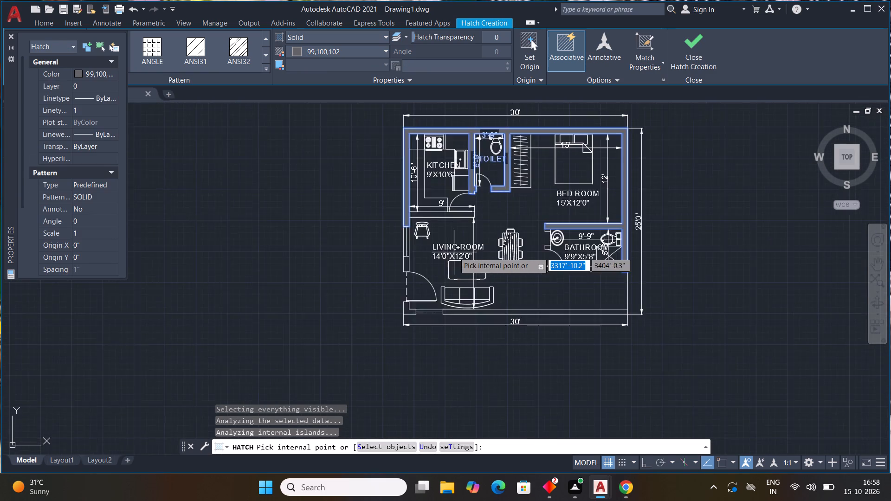
scroll(454, 252, "down", 3)
scroll(454, 252, "up", 4)
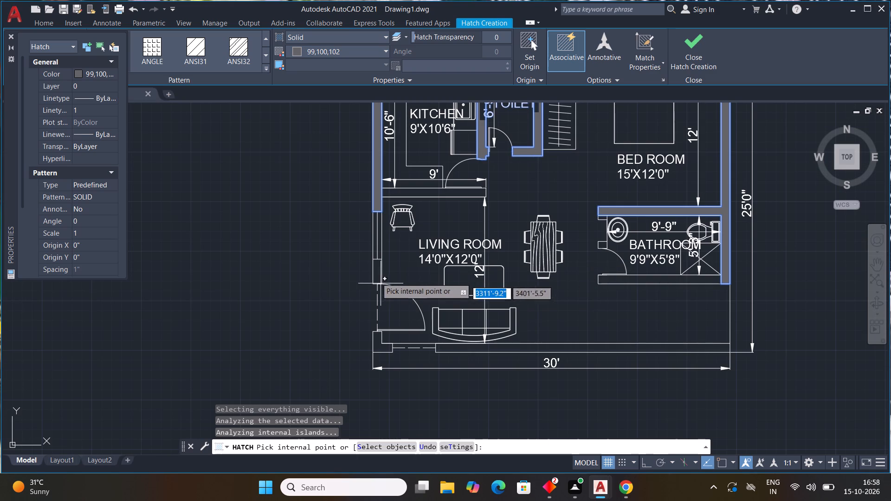
left_click(375, 276)
scroll(415, 278, "down", 2)
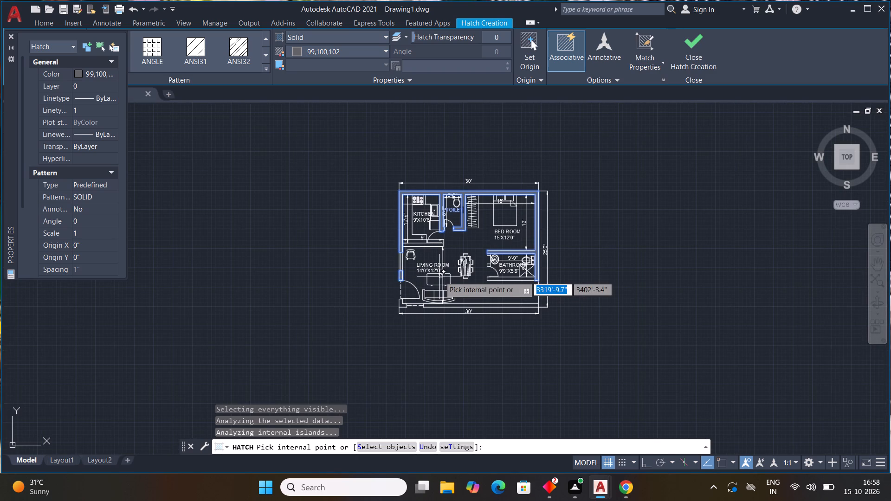
middle_click_drag(439, 276, 391, 224)
scroll(405, 257, "up", 3)
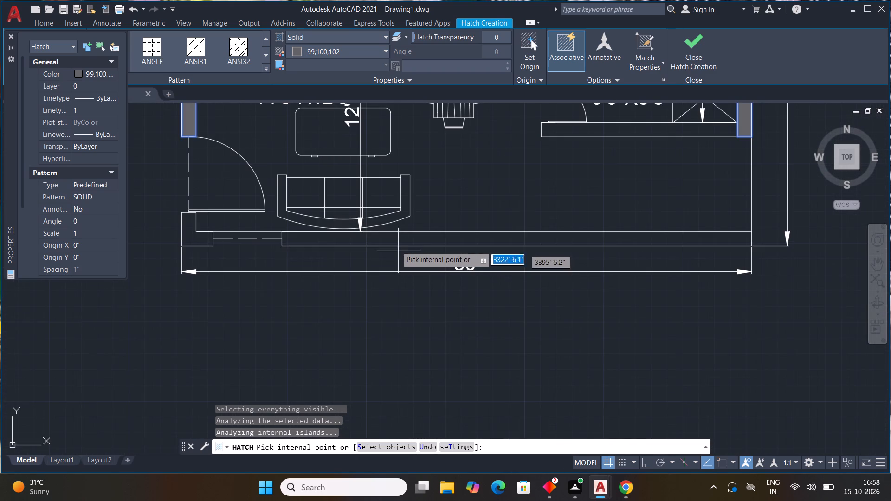
left_click(395, 244)
left_click(195, 243)
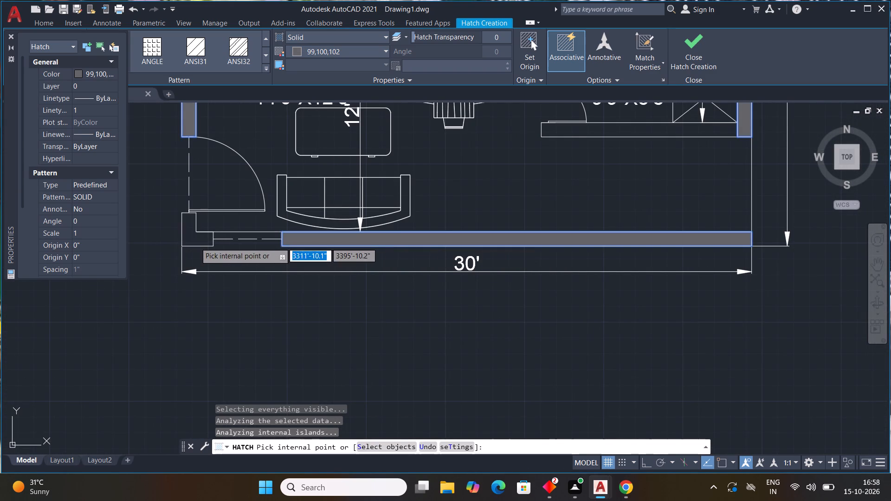
Add the bathroom's lower wall and the two short wall pieces on its door side to the solid hatch, and end hatching.
scroll(245, 254, "down", 2)
middle_click_drag(244, 256, 182, 247)
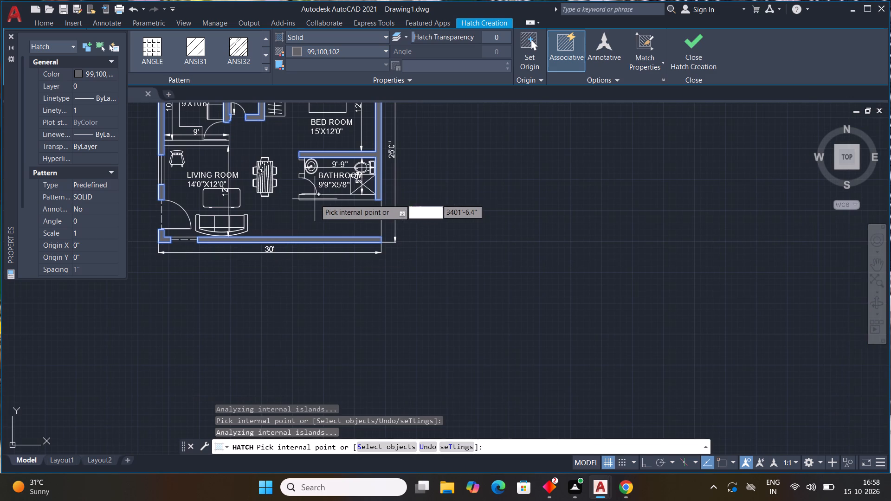
left_click(316, 199)
scroll(302, 162, "up", 3)
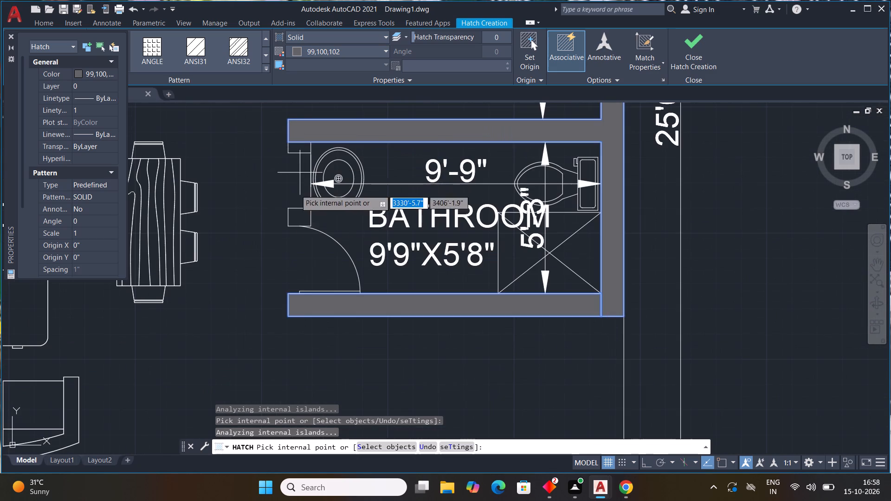
left_click(291, 219)
left_click(292, 149)
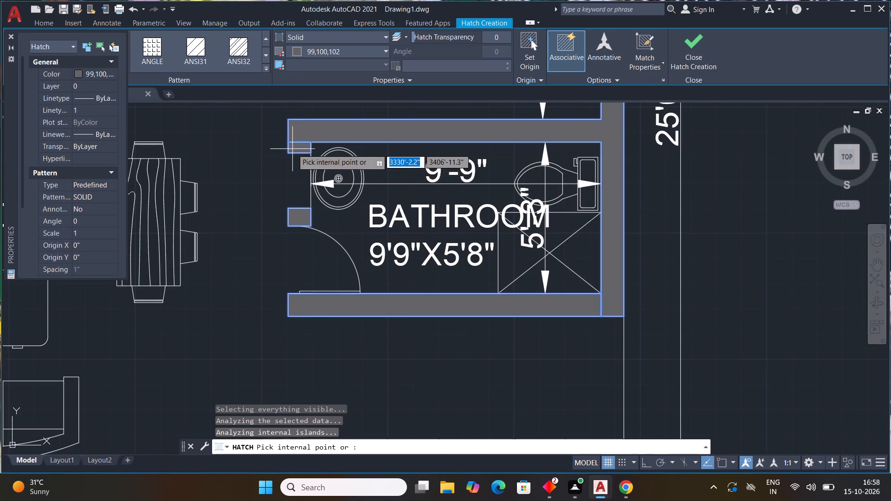
scroll(294, 157, "down", 5)
middle_click_drag(324, 143, 342, 191)
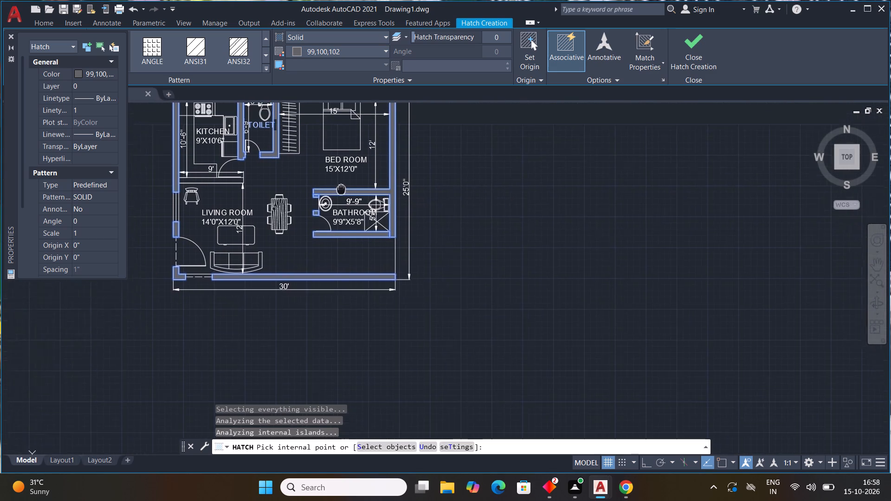
middle_click_drag(342, 191, 357, 241)
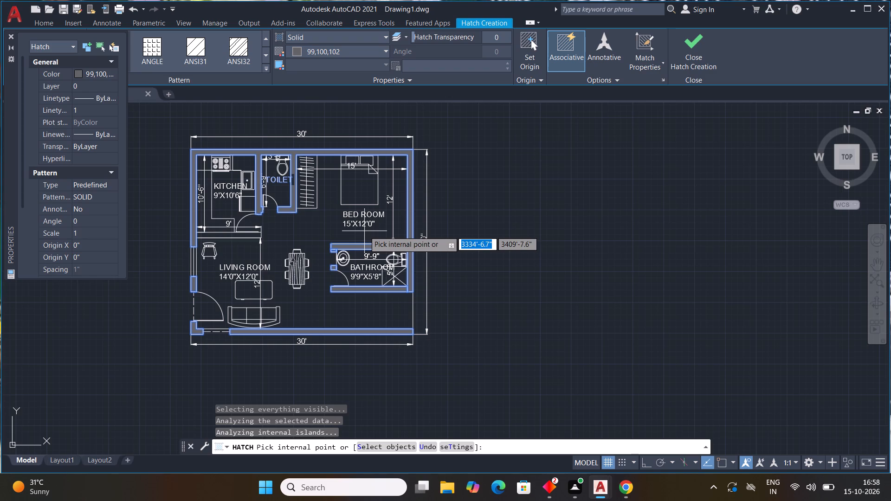
key("Escape")
key("Escape")
Add the multiline text REF just below the wardrobe, beside the toilet's lower wall.
scroll(364, 231, "down", 1)
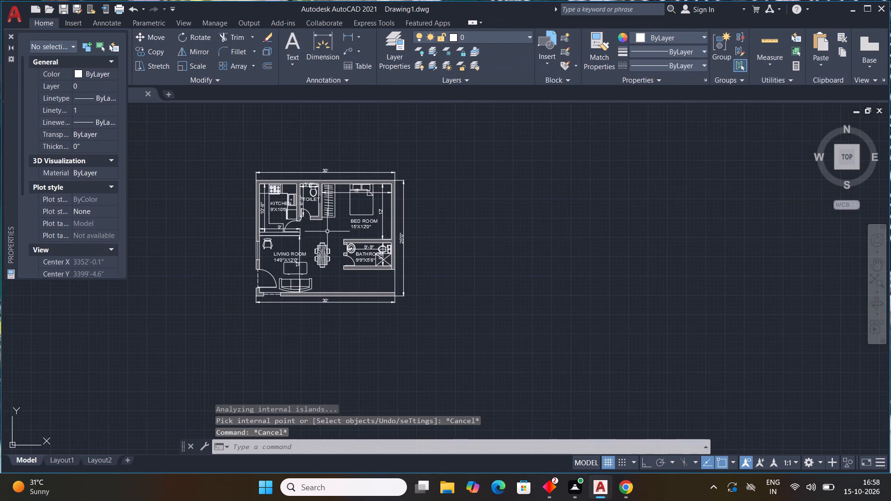
scroll(327, 230, "up", 2)
middle_click_drag(327, 230, 326, 224)
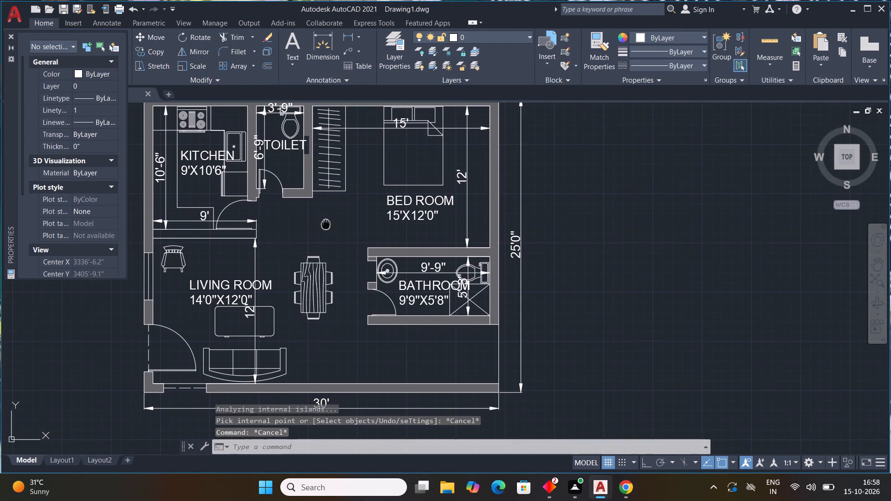
middle_click_drag(326, 224, 328, 214)
scroll(328, 214, "down", 1)
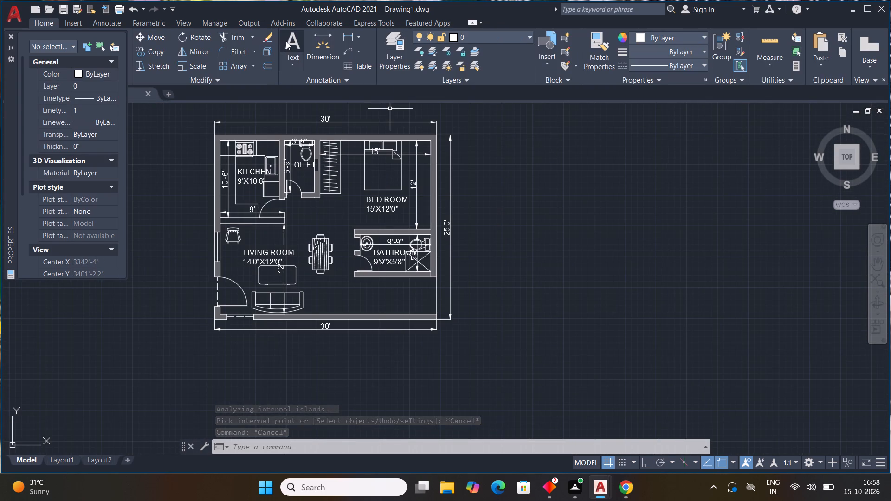
left_click(286, 41)
scroll(324, 173, "up", 3)
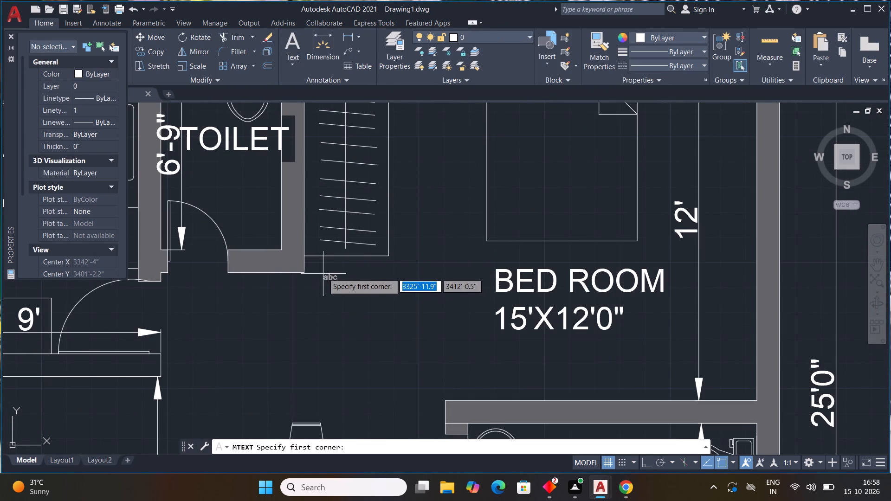
left_click(323, 272)
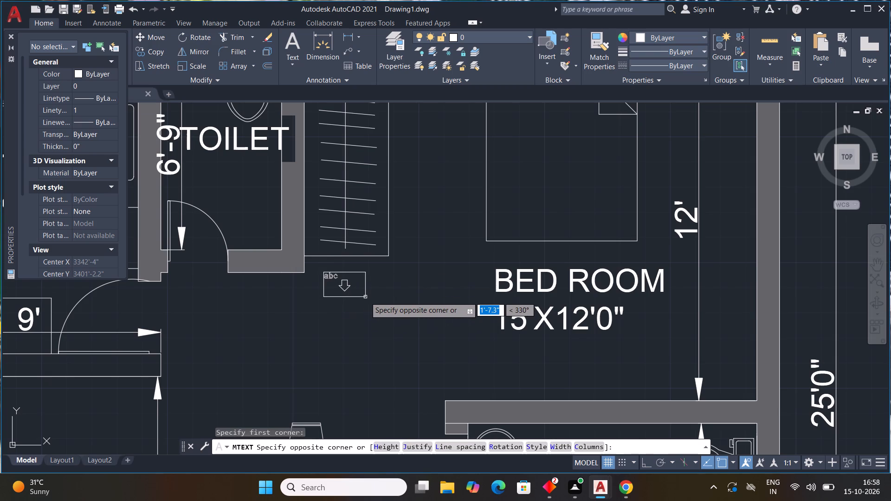
left_click(383, 306)
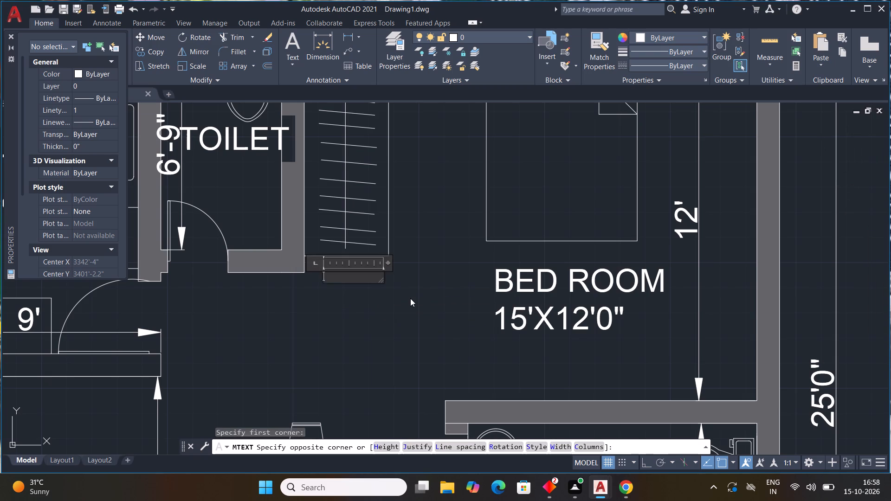
type("REF")
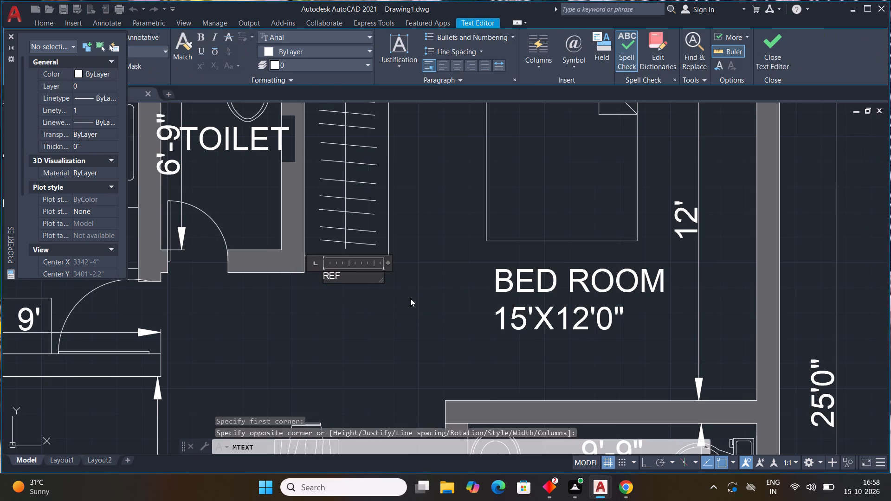
left_click(410, 298)
Set the REF label's text height to 9".
left_click(331, 276)
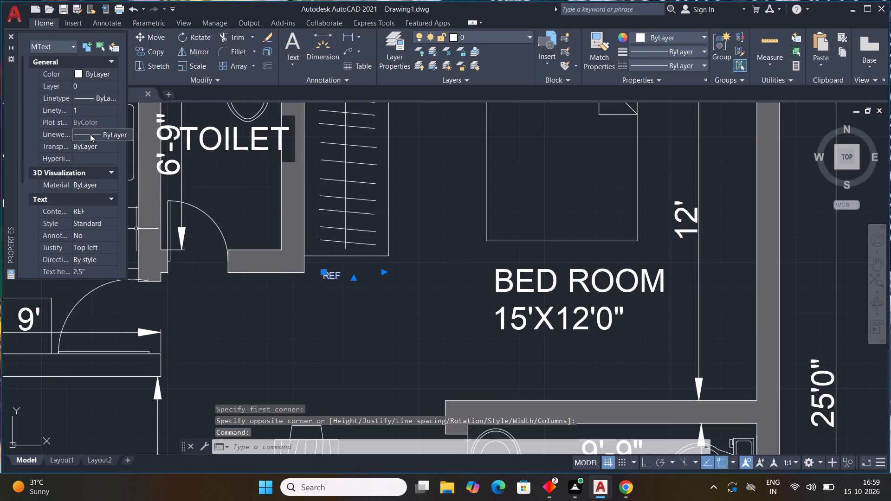
scroll(90, 153, "down", 2)
left_click(94, 164)
left_click_drag(94, 163, 32, 164)
type("9\"")
key("Return")
key("Escape")
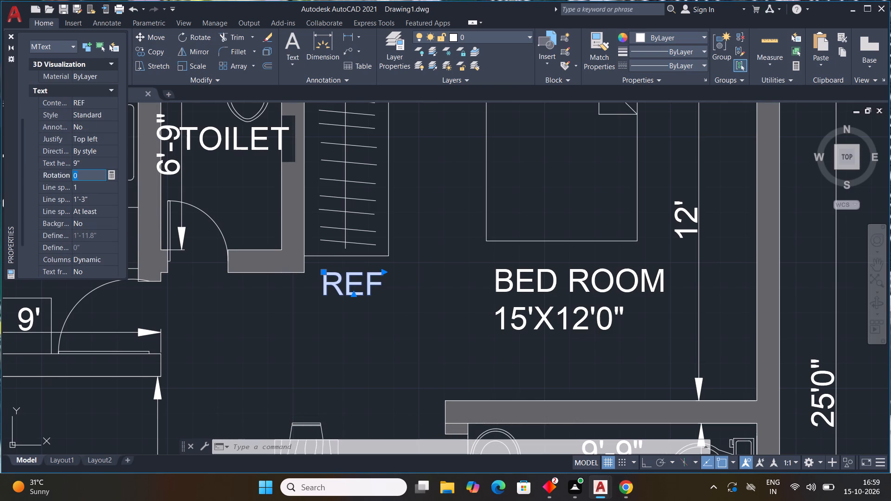
key("Escape")
key("Escape")
key("Escape")
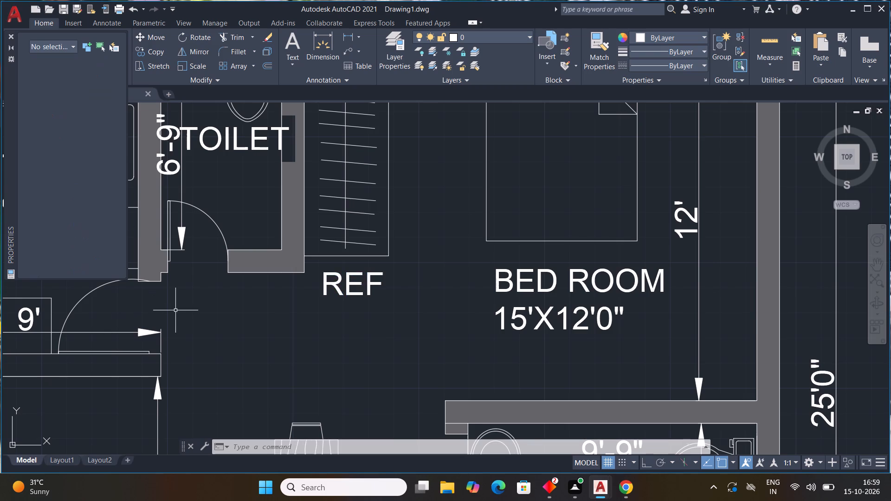
Add the multiline text 1BHK HOUSE FLOOR PLAN above the plan's top 30' dimension, in a frame spanning the plan's width.
scroll(215, 308, "down", 4)
scroll(226, 259, "up", 3)
scroll(226, 259, "down", 2)
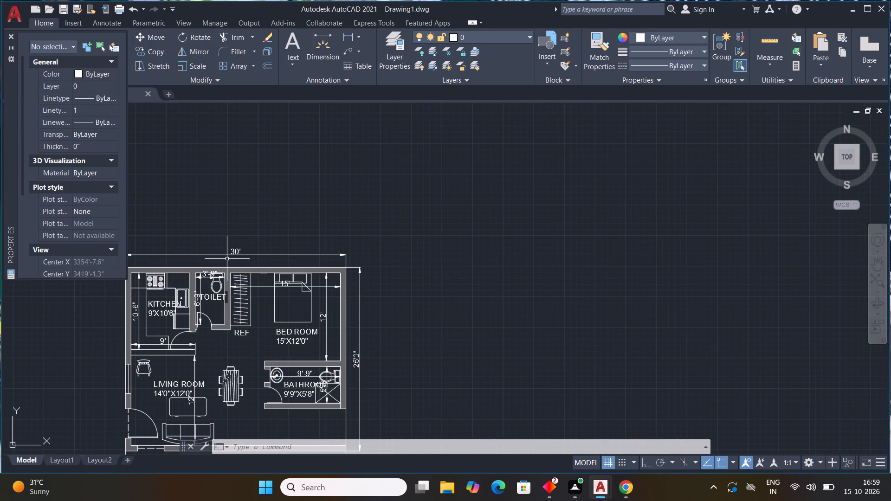
middle_click_drag(249, 330, 350, 251)
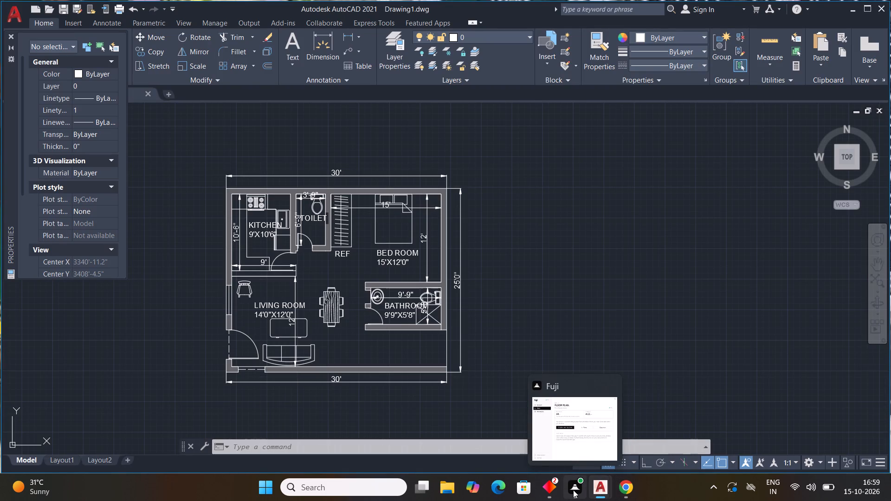
left_click(792, 445)
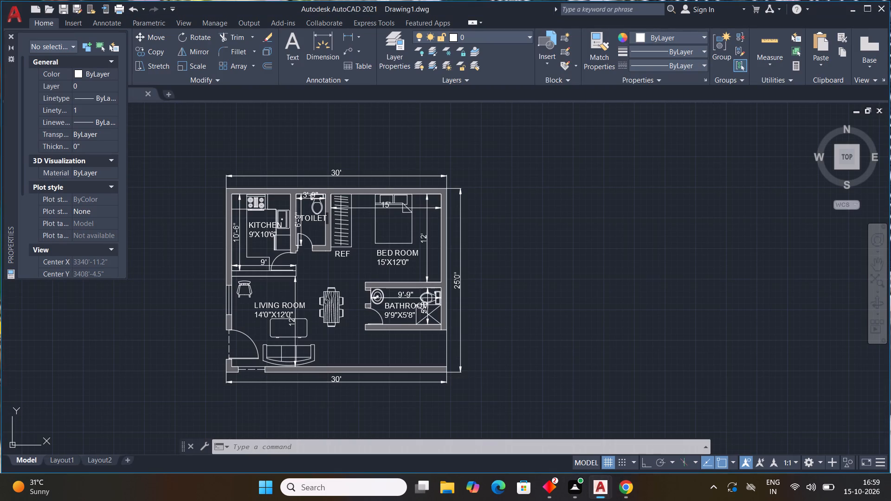
double_click(294, 43)
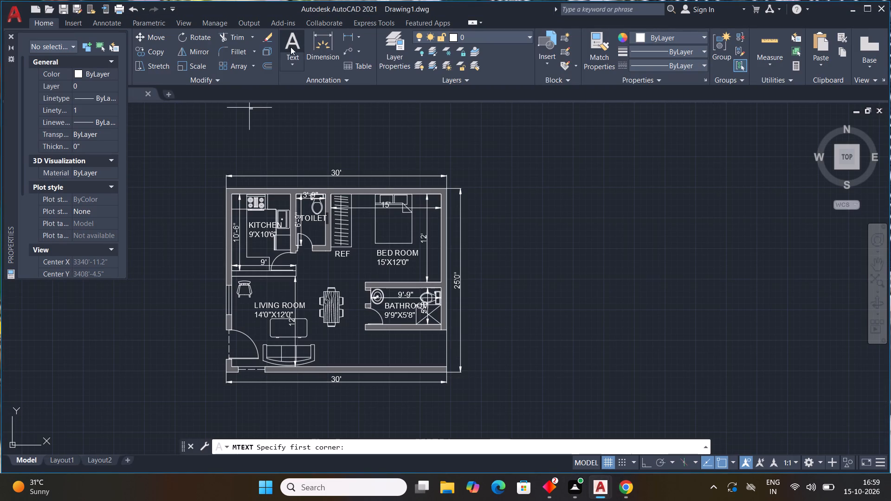
left_click(226, 133)
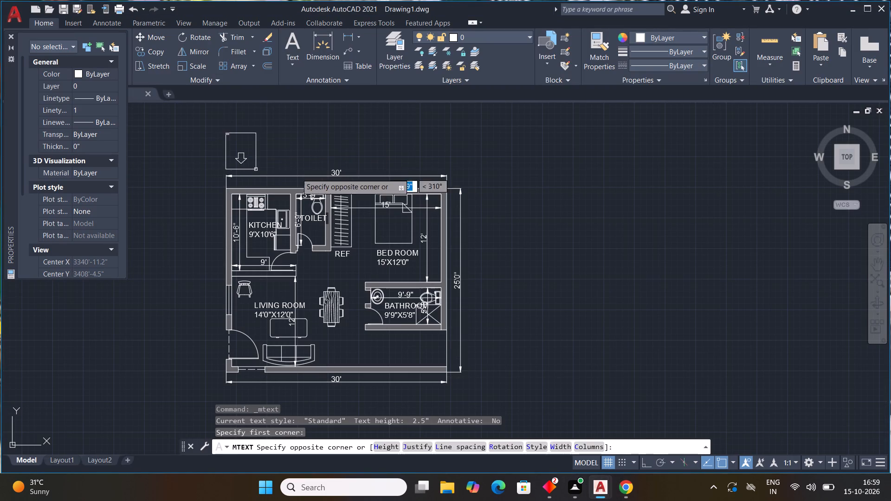
left_click(446, 163)
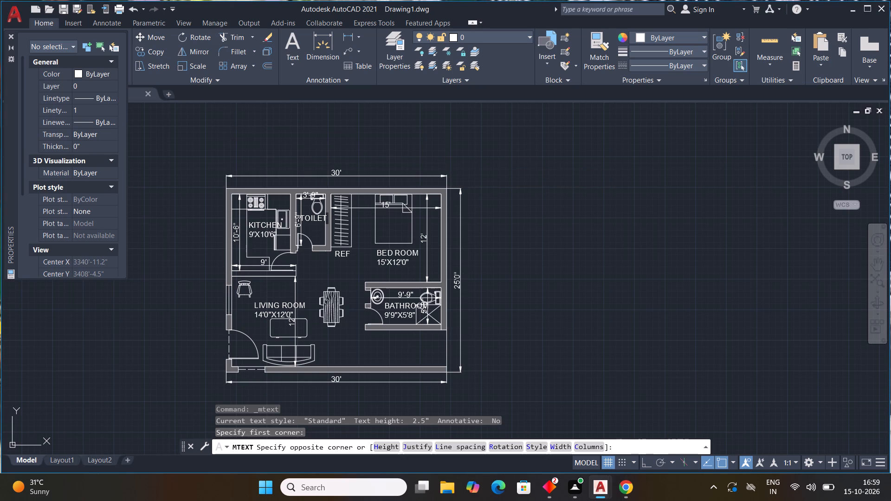
key("1")
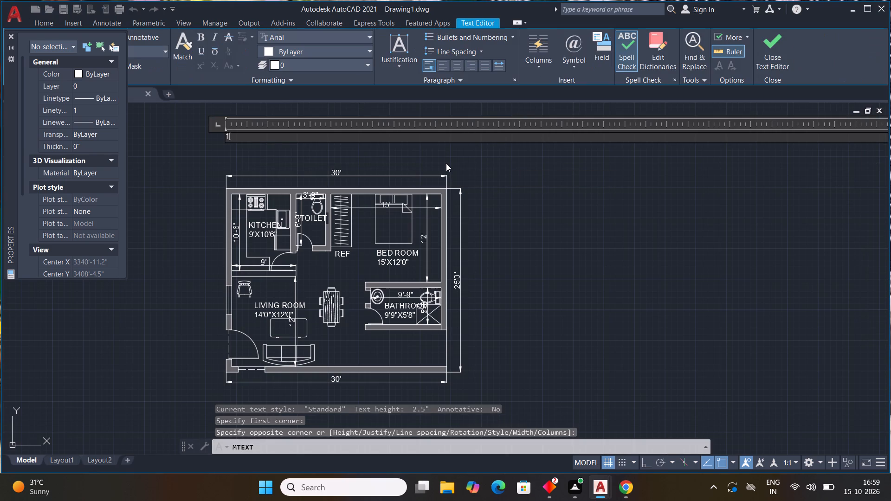
type("BHK")
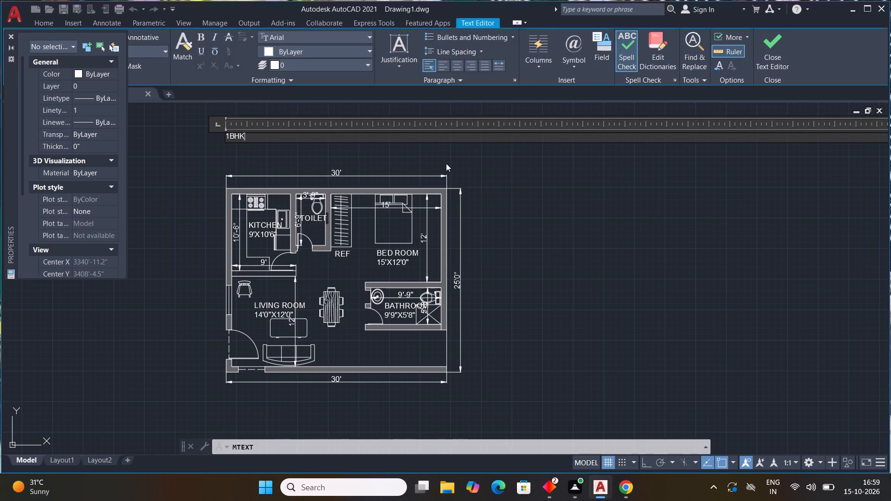
key("space")
type("HOUSE")
key("space")
type("FLOOR PLAN")
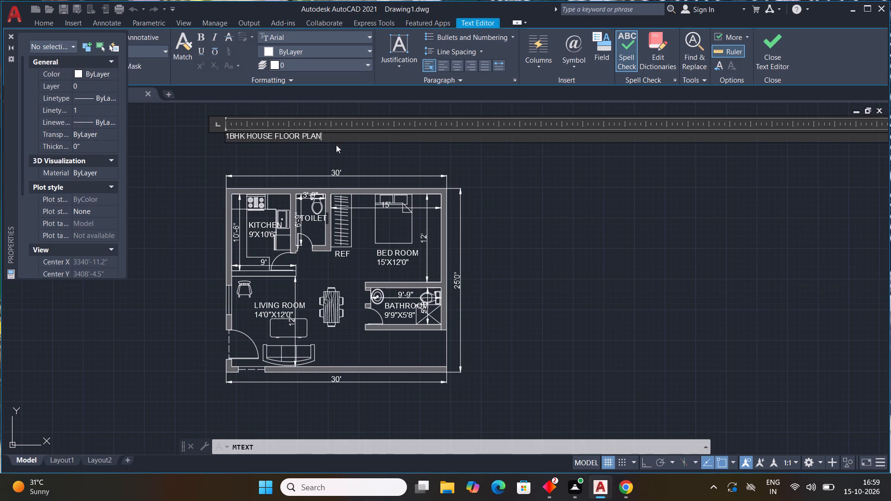
left_click(361, 159)
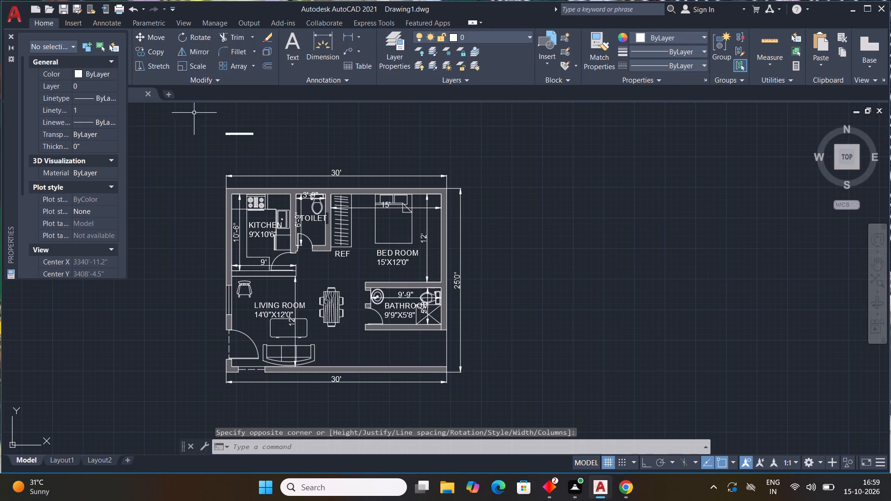
Set the 1BHK HOUSE FLOOR PLAN title's text height to 2'.
left_click(238, 133)
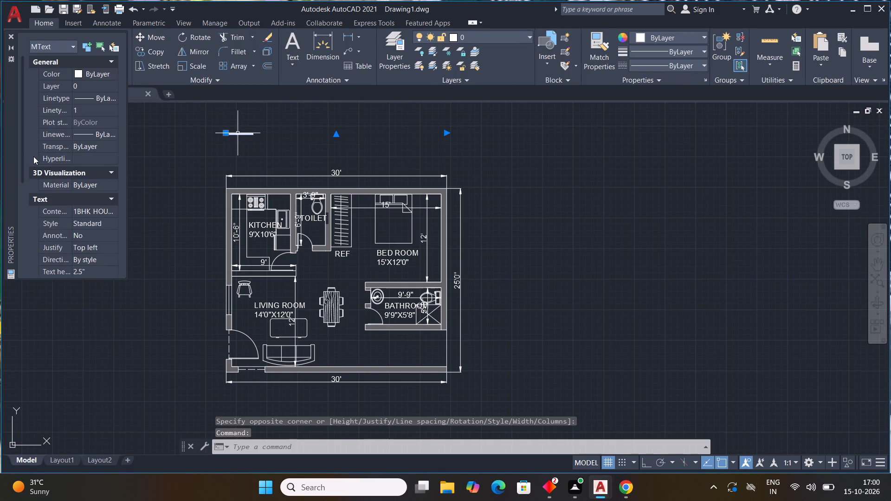
scroll(64, 164, "down", 4)
left_click(96, 109)
left_click_drag(96, 109, 42, 107)
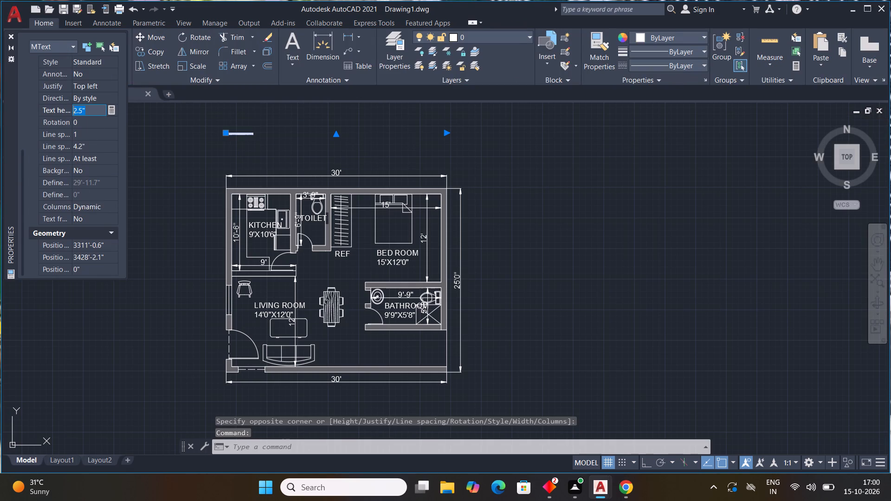
left_click_drag(42, 107, 32, 104)
type("2'")
key("Return")
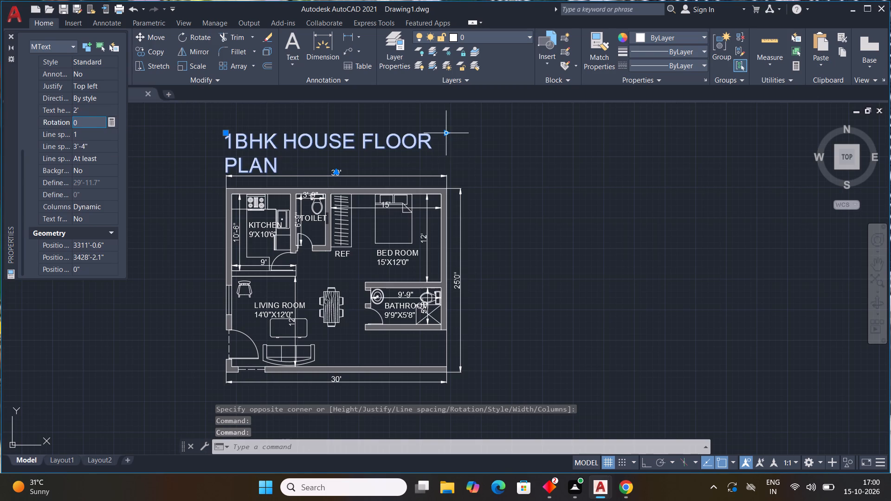
Widen the title's text frame so that 1BHK HOUSE FLOOR PLAN fits on one line, and finish editing.
left_click_drag(448, 135, 488, 129)
key("Escape")
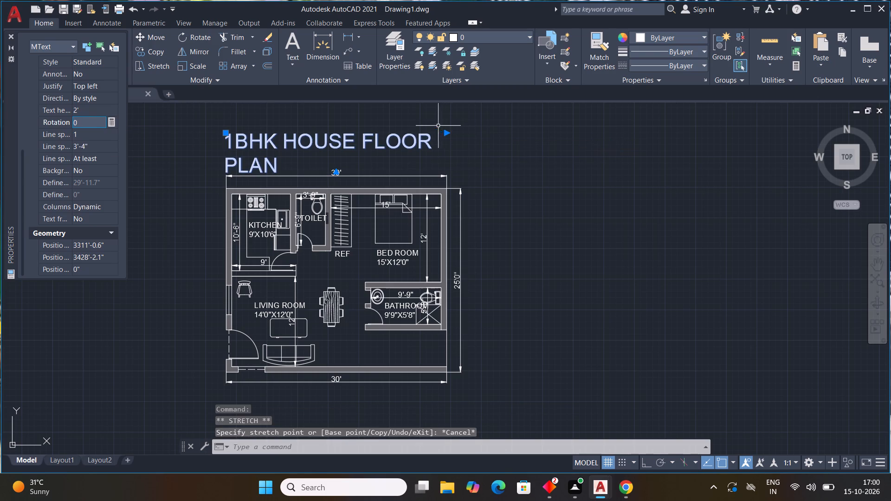
double_click(419, 138)
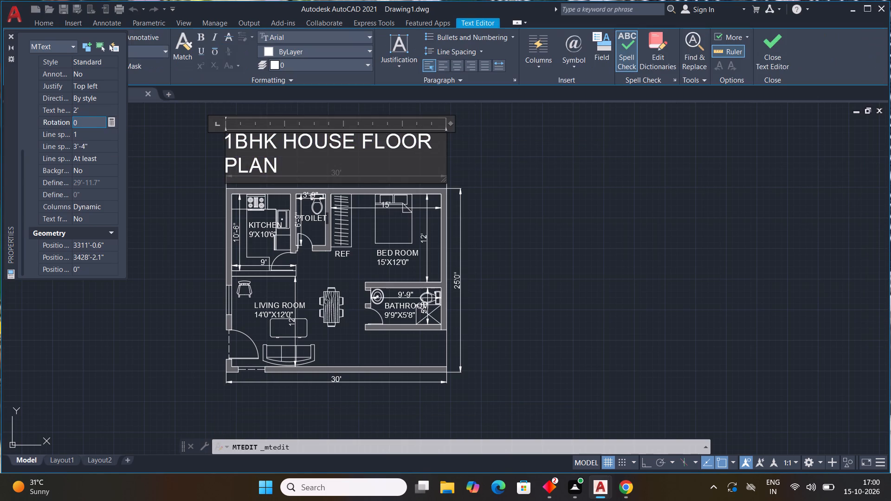
left_click_drag(444, 123, 459, 121)
left_click_drag(450, 122, 468, 122)
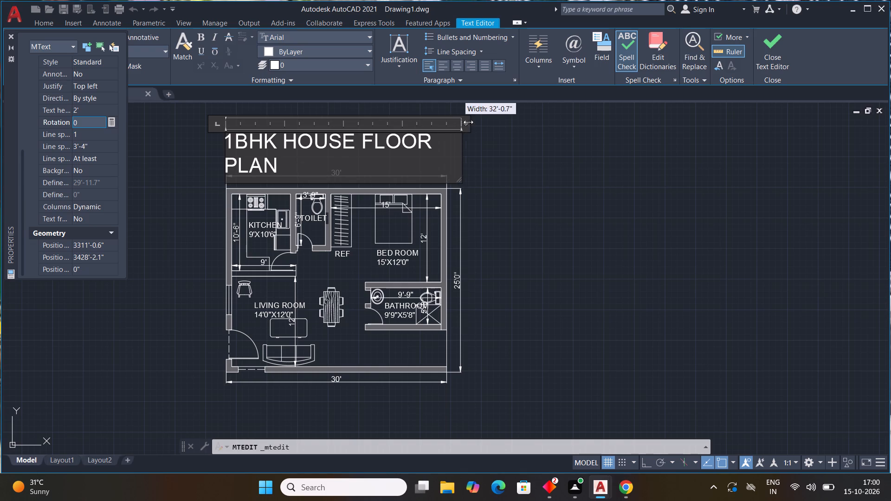
left_click_drag(468, 122, 510, 117)
key("Escape")
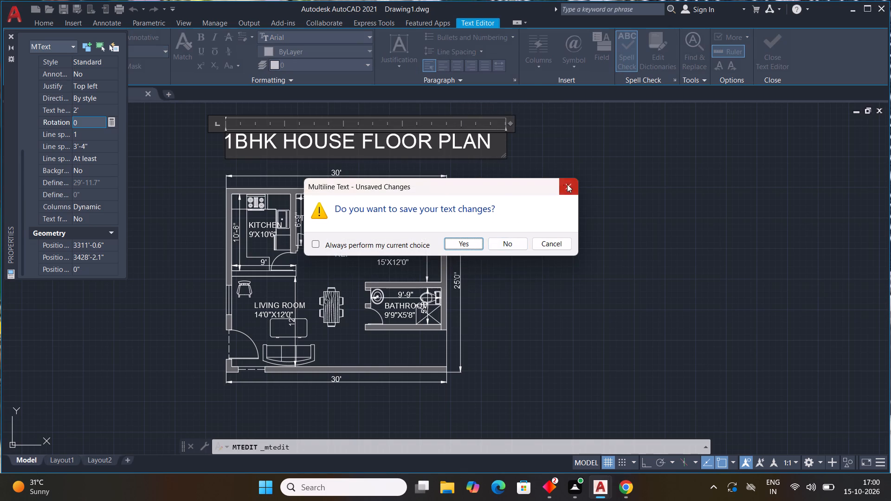
left_click(568, 183)
left_click(528, 180)
Add the multiline text ENTRY DOOR just below the entrance door leaf, beside the plan's lower-left wall corner.
scroll(528, 180, "down", 3)
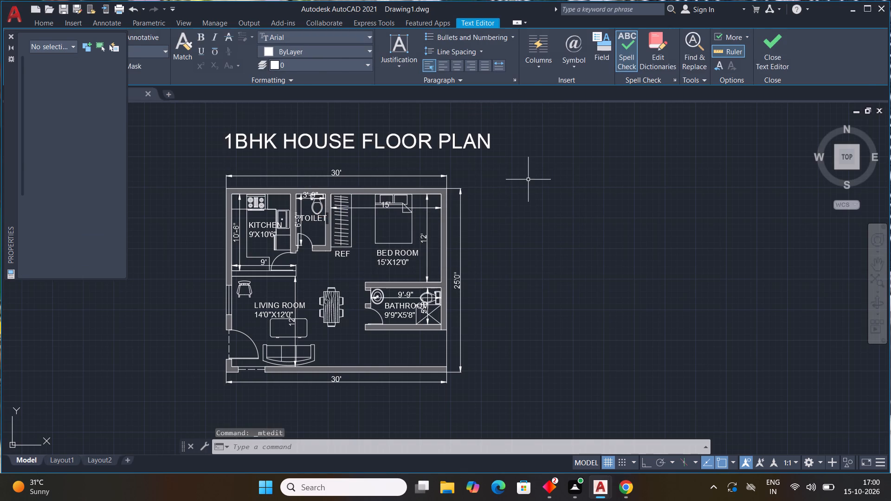
scroll(498, 170, "down", 3)
scroll(498, 170, "up", 2)
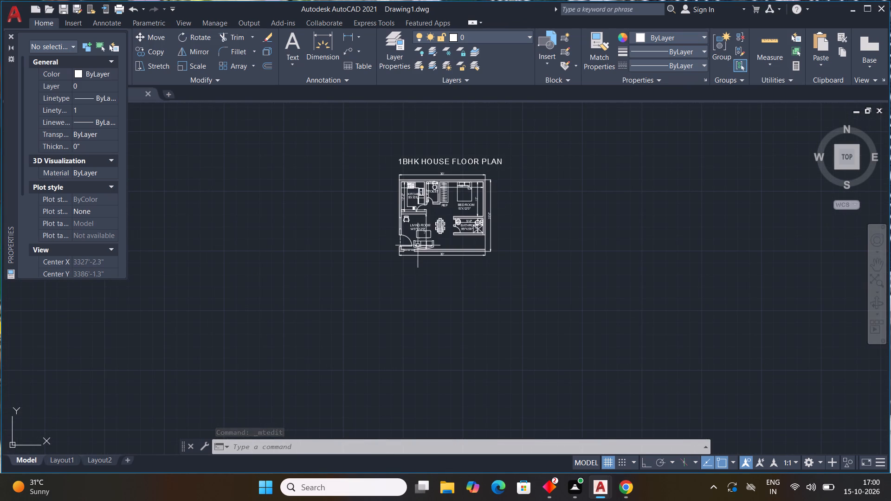
scroll(414, 244, "up", 5)
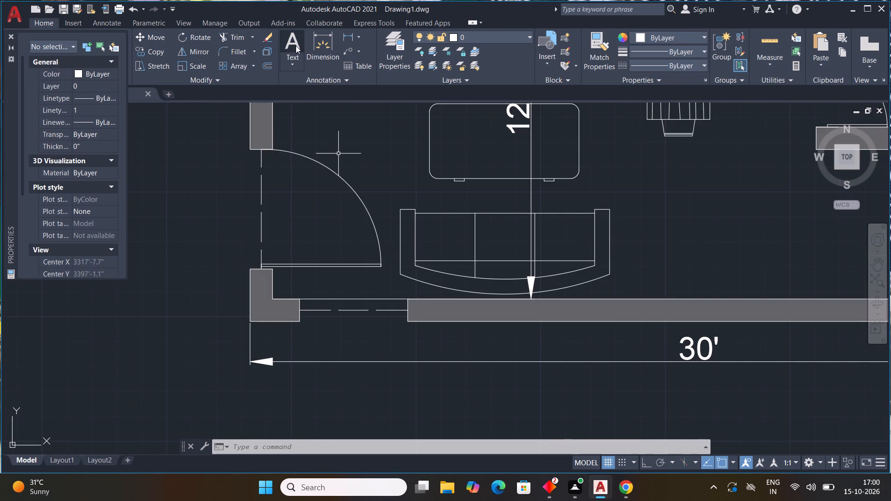
left_click(296, 45)
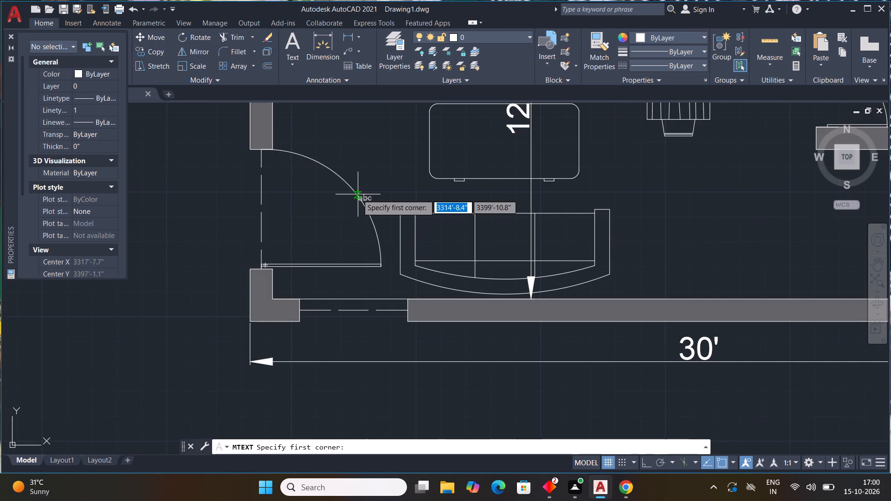
scroll(355, 194, "up", 4)
scroll(359, 197, "down", 4)
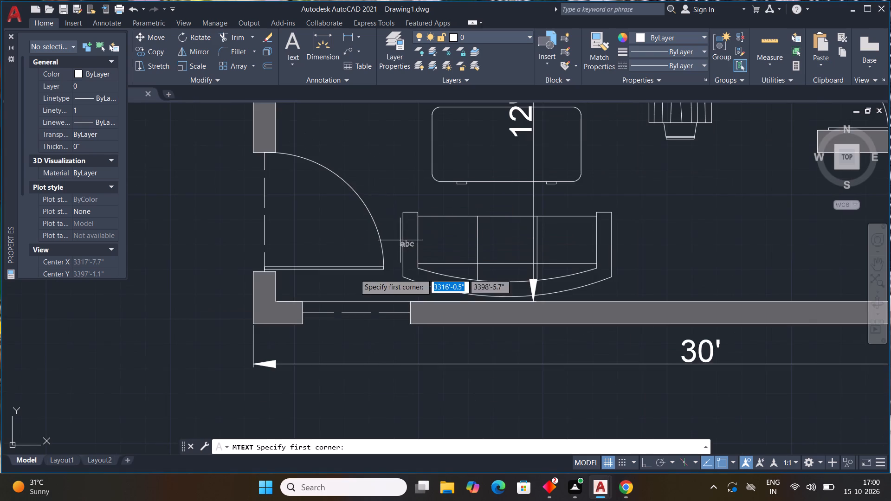
scroll(277, 281, "up", 2)
left_click(287, 268)
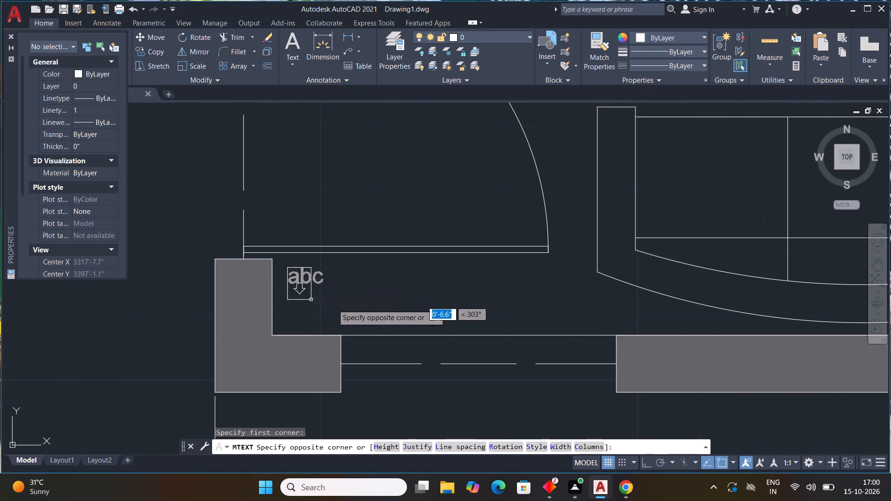
left_click(585, 315)
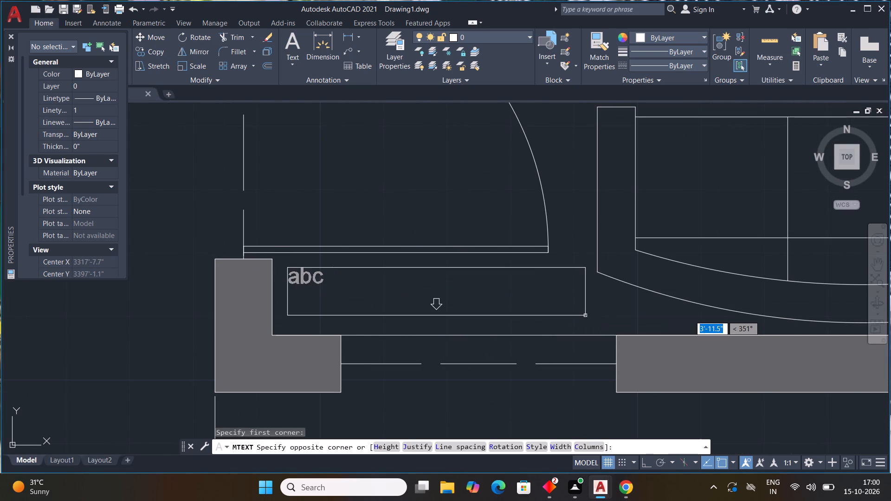
type("ENTRY")
key("space")
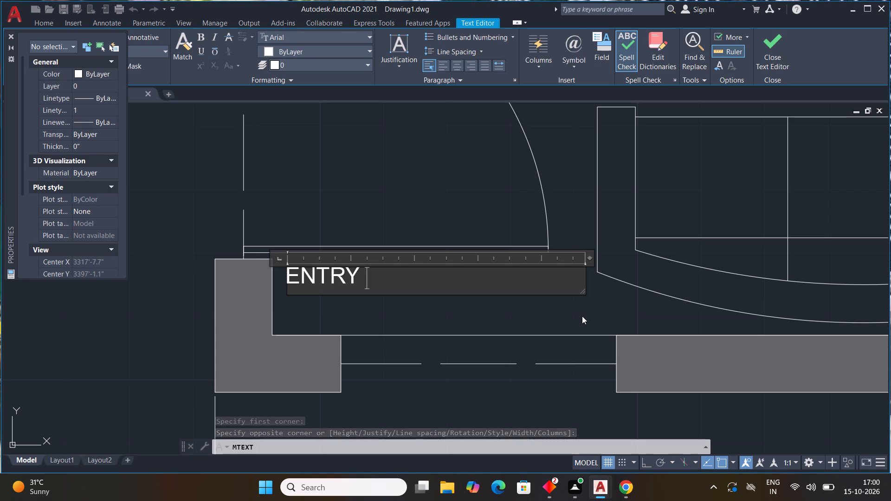
type("DOOR")
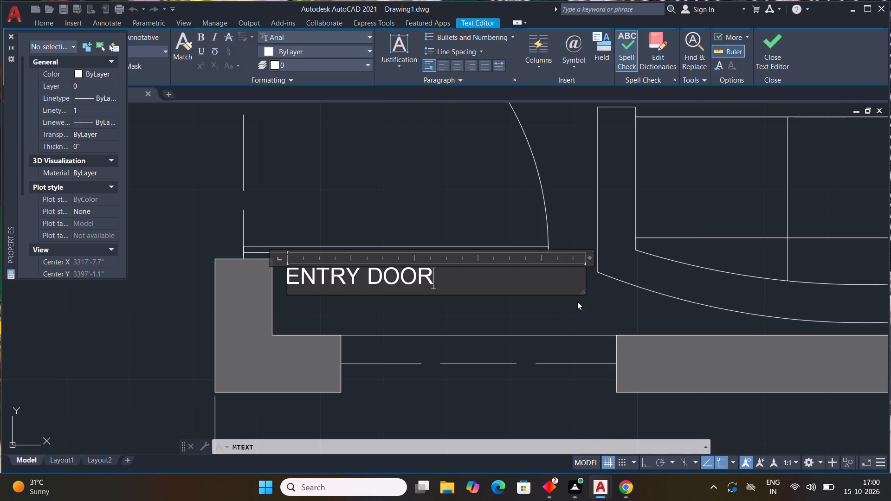
left_click(421, 207)
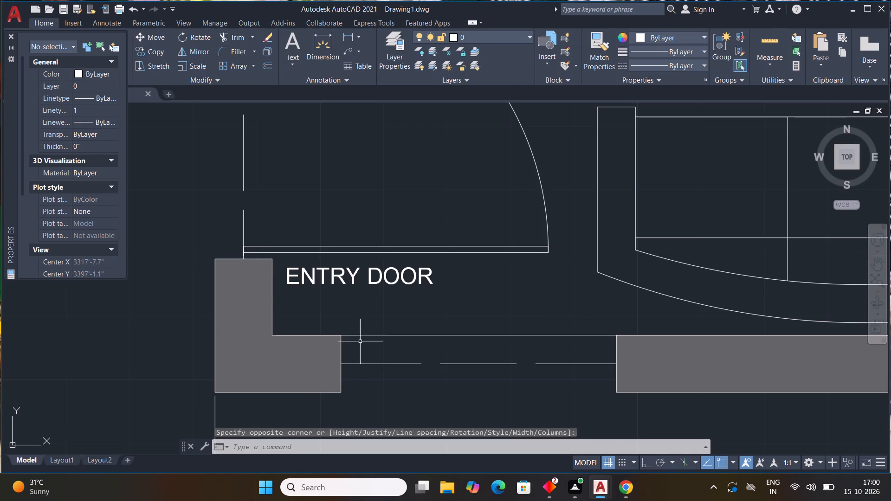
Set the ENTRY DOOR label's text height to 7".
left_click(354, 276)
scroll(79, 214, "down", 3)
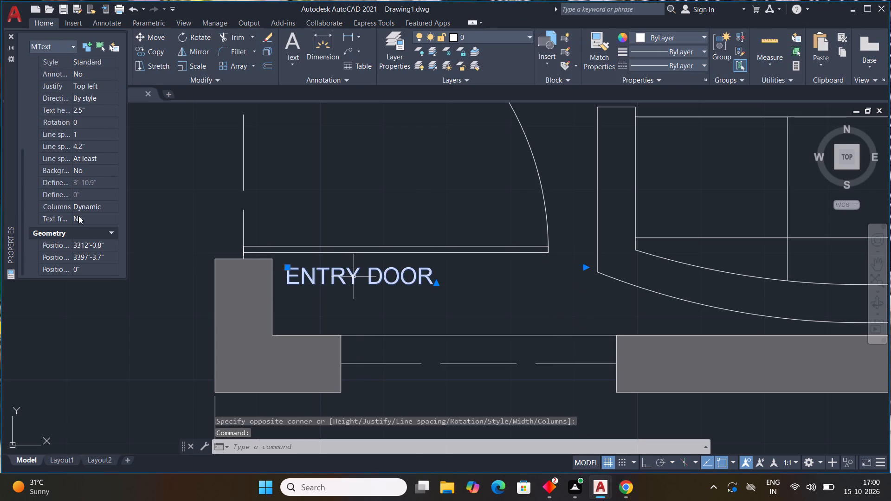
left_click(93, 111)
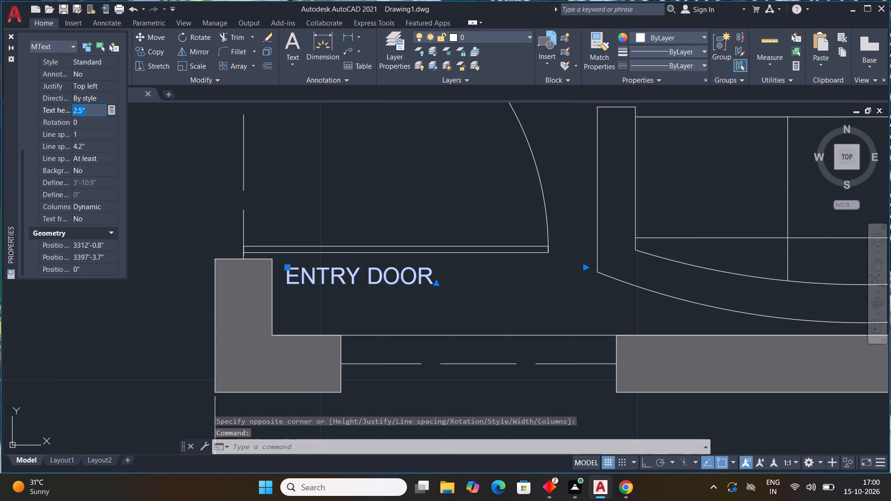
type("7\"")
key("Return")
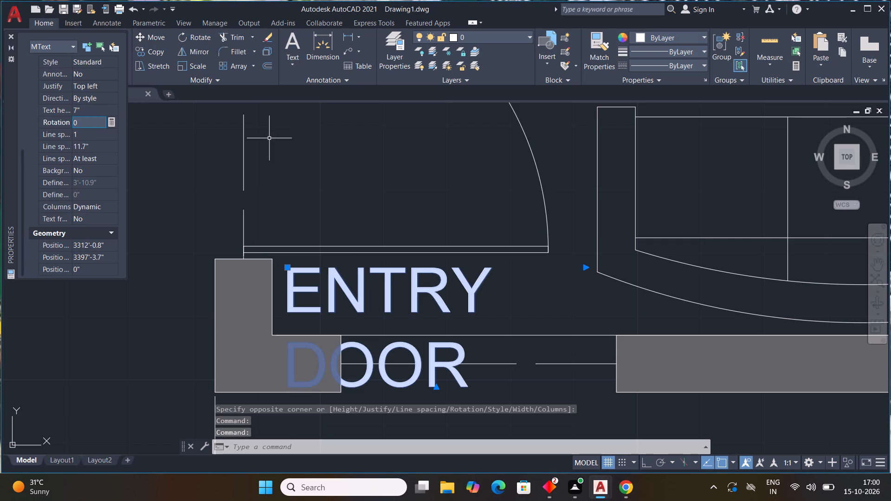
Set the ENTRY DOOR label's text height to 5".
left_click(88, 109)
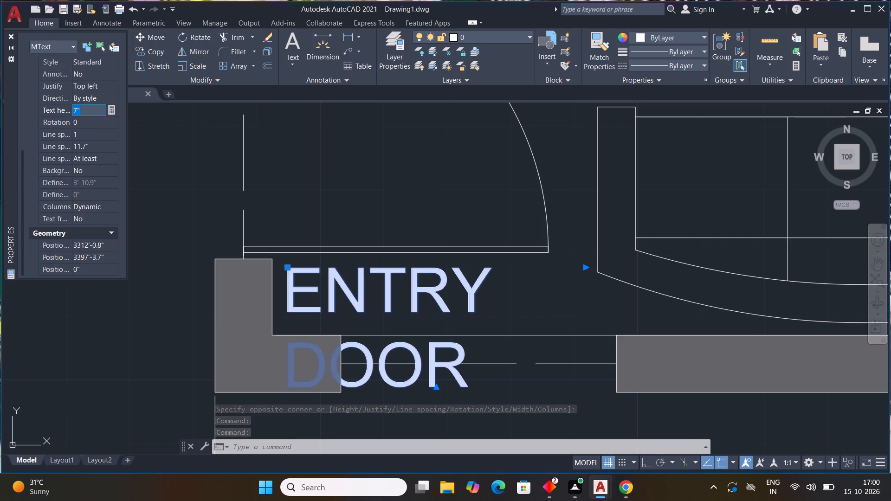
type("5\"")
key("Return")
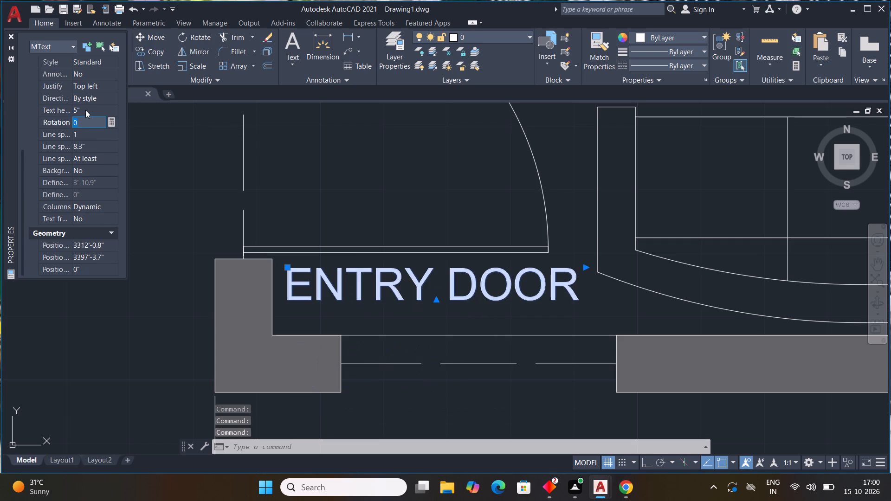
Examine the whole floor plan, including the ENTRY DOOR label, room labels, furniture, dimensions and title.
key("Escape")
key("Escape")
key("Escape")
scroll(178, 168, "down", 2)
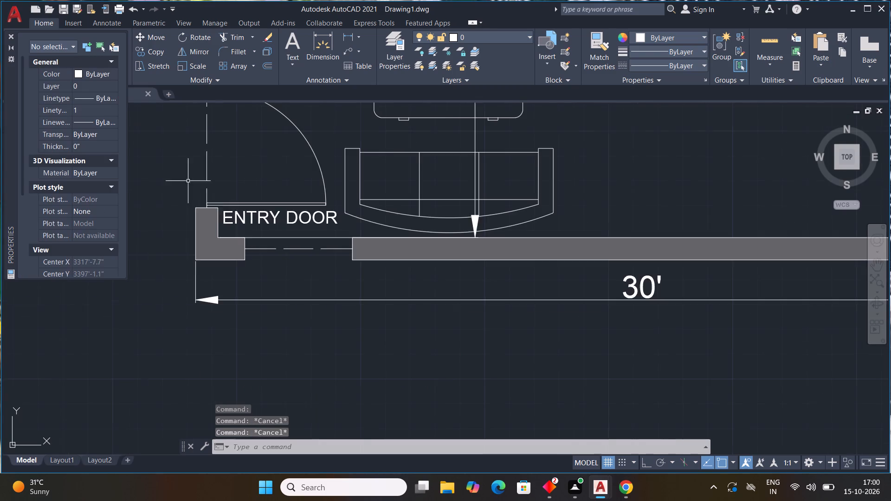
scroll(225, 208, "down", 1)
middle_click_drag(271, 245, 273, 288)
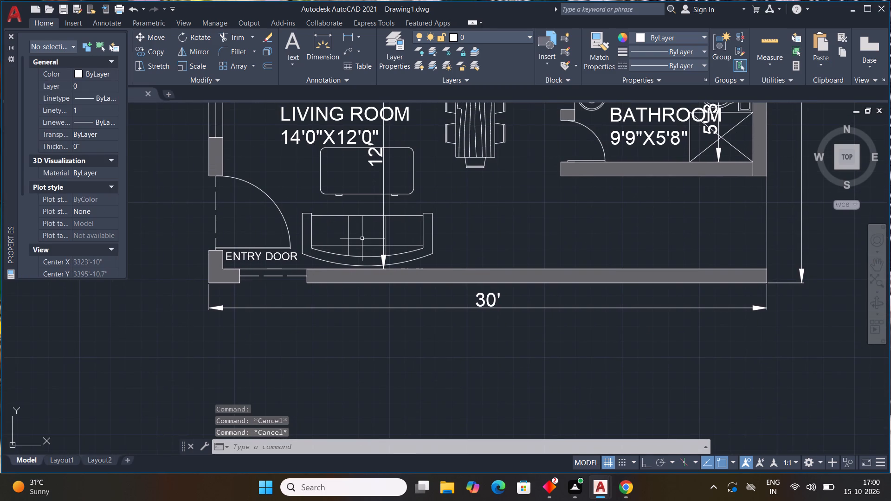
scroll(362, 238, "down", 1)
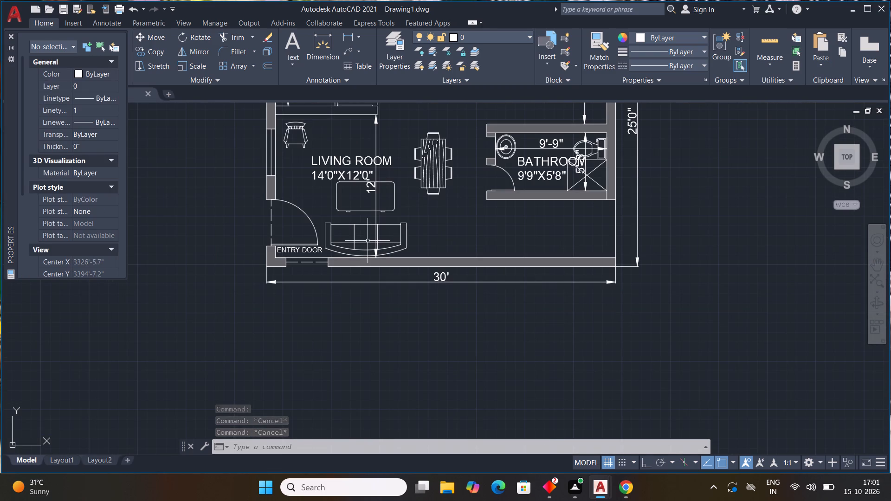
scroll(368, 242, "down", 2)
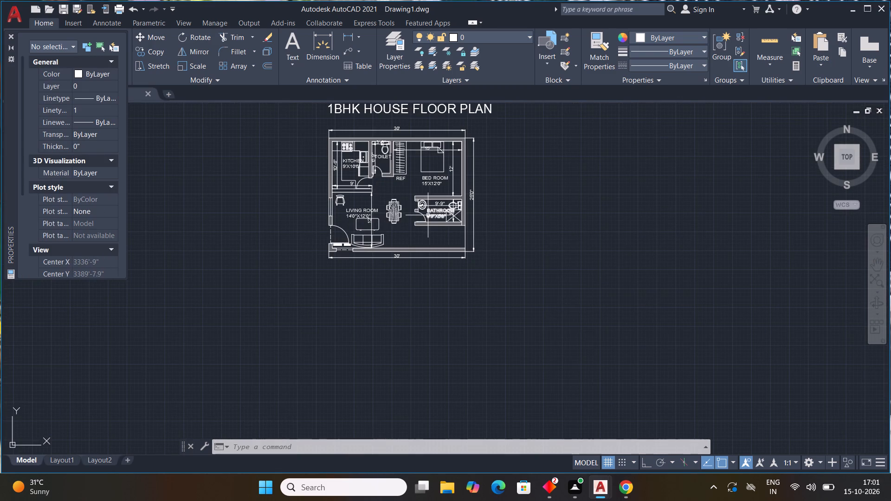
scroll(415, 190, "up", 1)
middle_click_drag(415, 194, 425, 262)
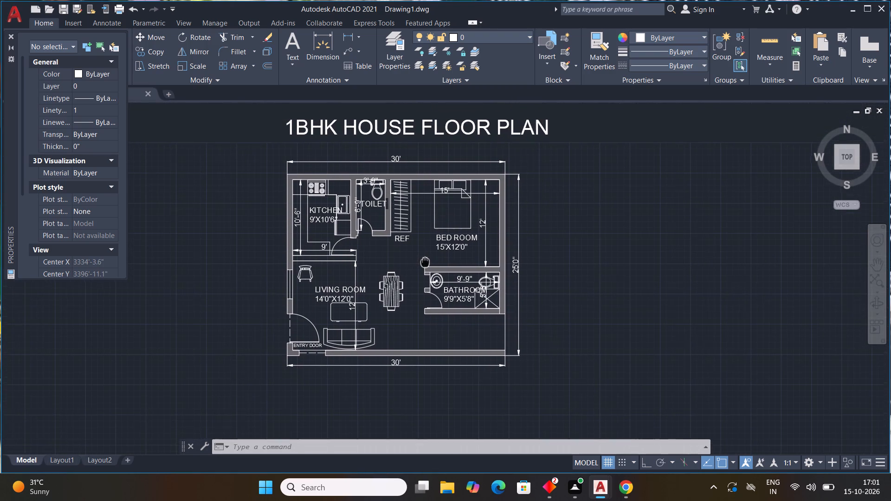
middle_click_drag(425, 262, 426, 263)
scroll(489, 226, "down", 2)
scroll(486, 217, "up", 2)
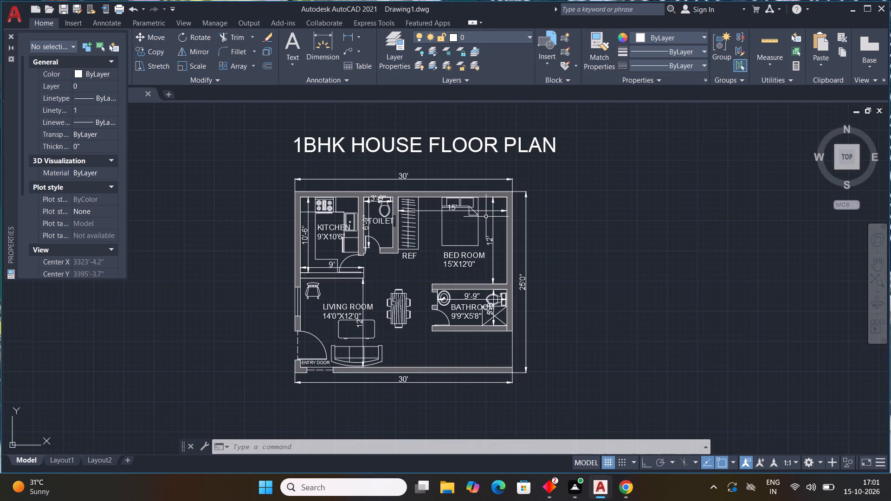
scroll(486, 217, "down", 1)
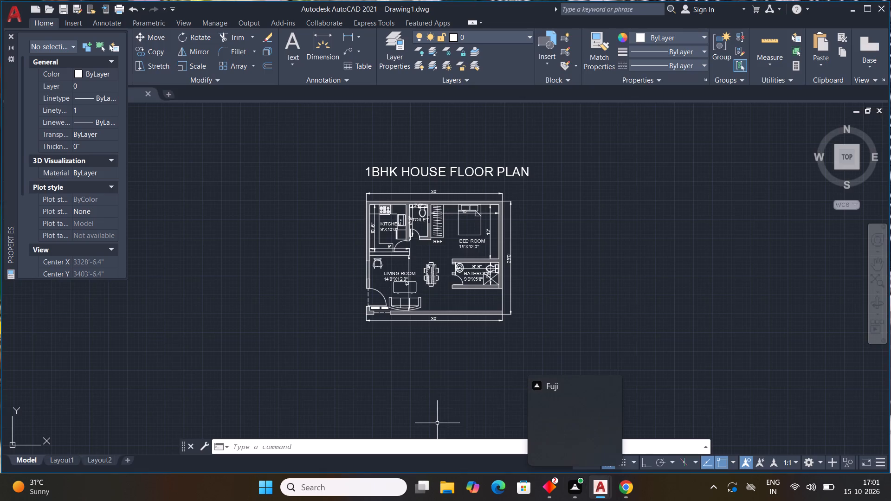
left_click(797, 430)
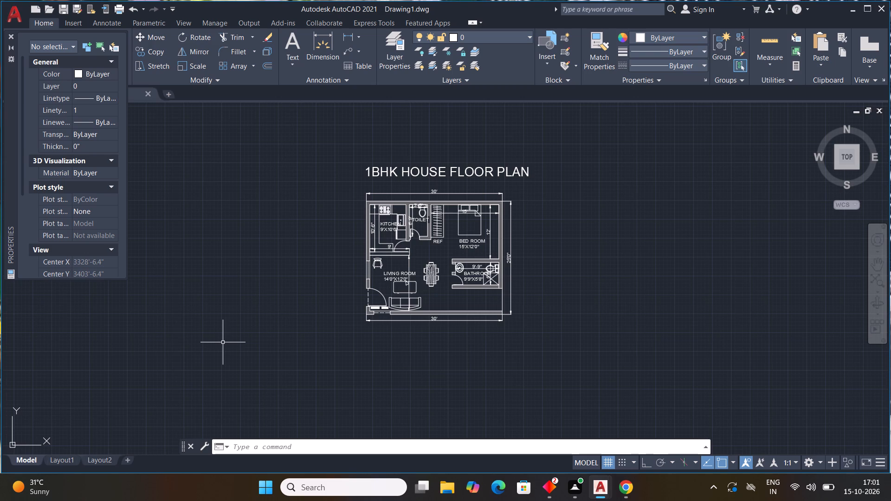
scroll(463, 353, "up", 1)
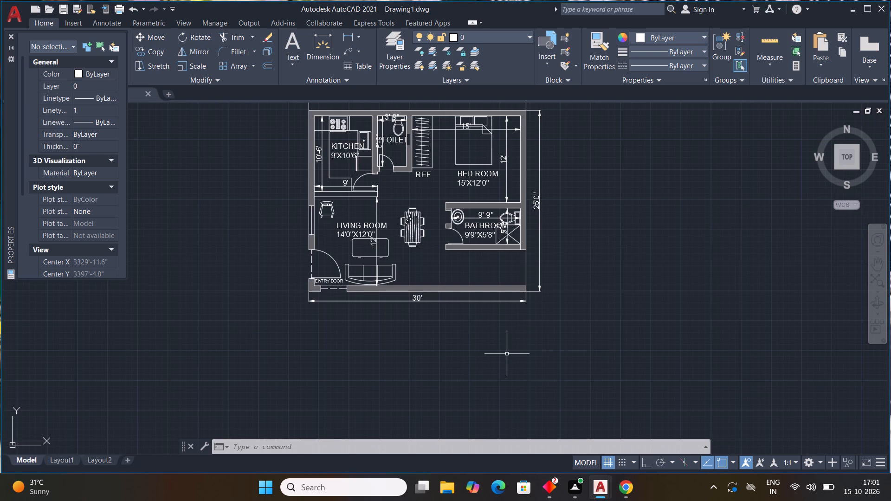
middle_click_drag(440, 364, 457, 429)
middle_click(457, 429)
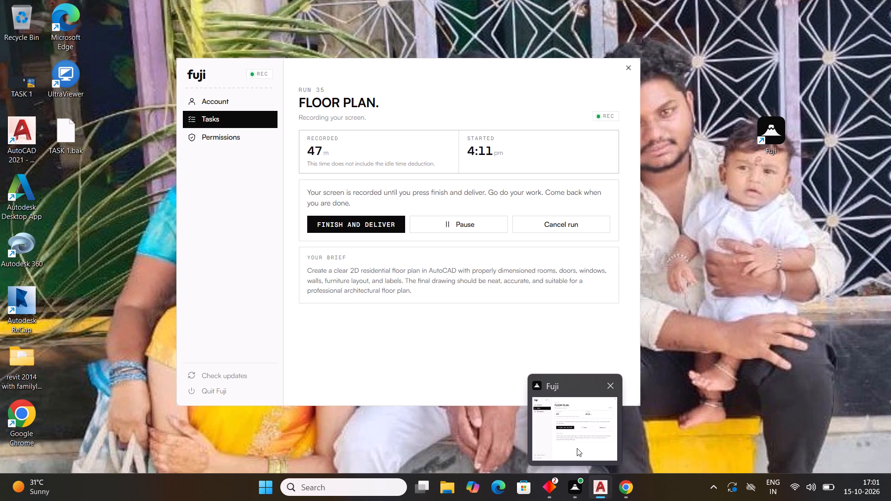
left_click(779, 433)
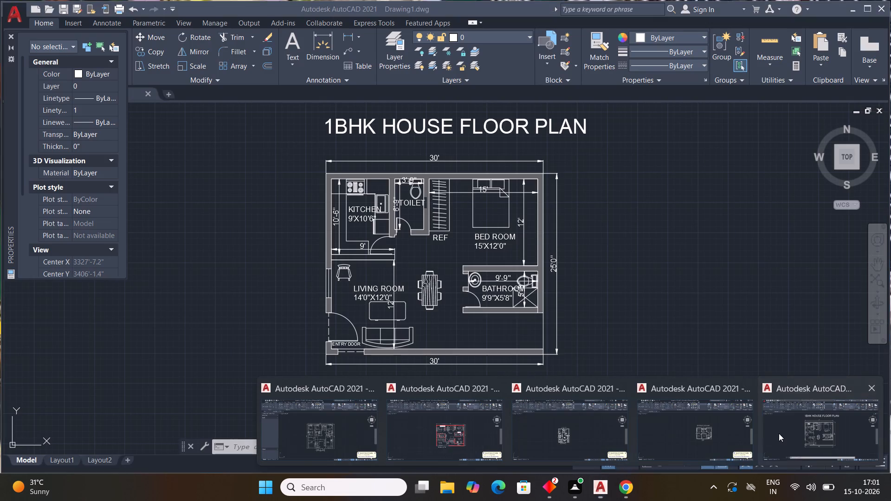
scroll(261, 303, "down", 1)
scroll(327, 307, "up", 2)
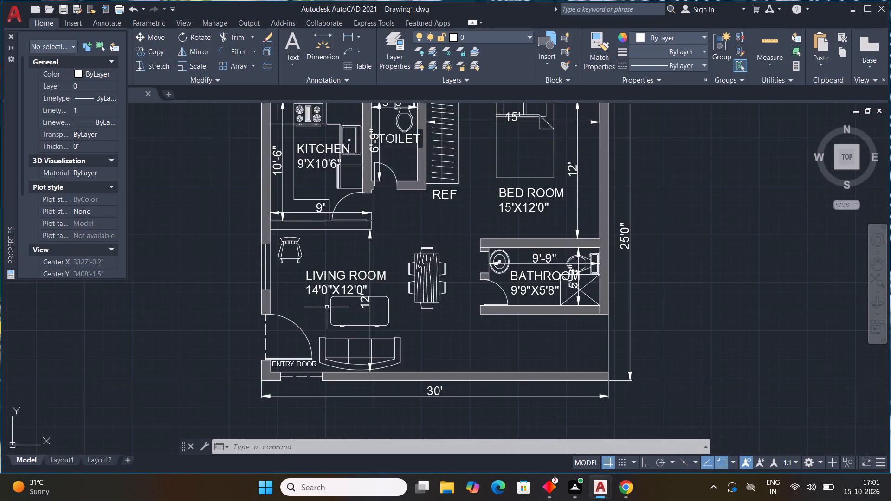
scroll(327, 307, "down", 3)
scroll(265, 298, "up", 2)
middle_click_drag(278, 294, 313, 285)
middle_click(313, 285)
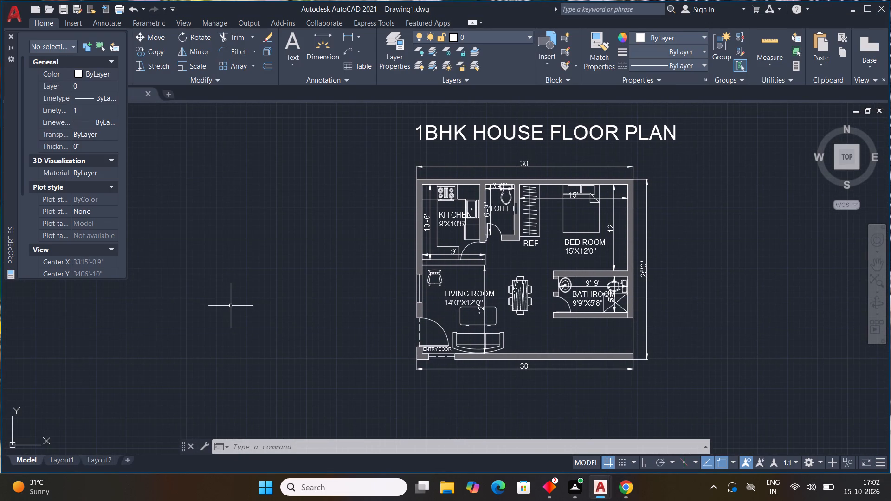
Save the drawing in the Documents folder under the file name TASK 33.
key("ctrl+s")
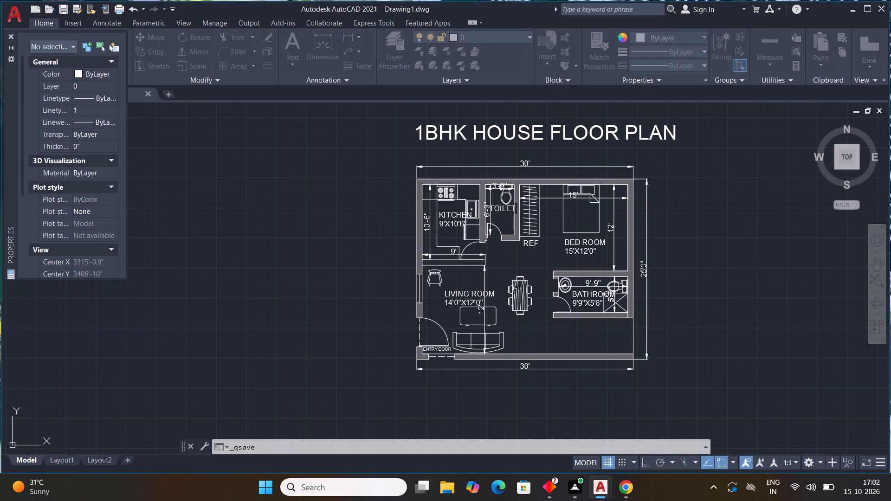
left_click_drag(430, 346, 315, 347)
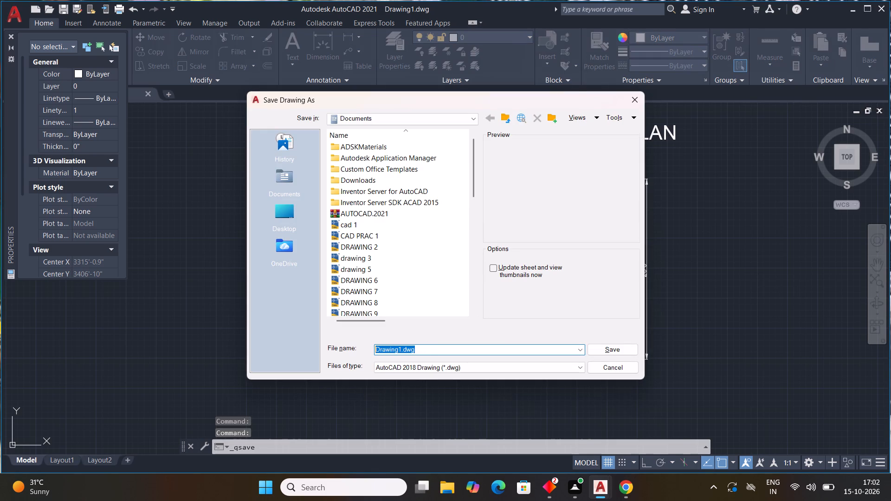
left_click_drag(315, 347, 297, 342)
type("TAS")
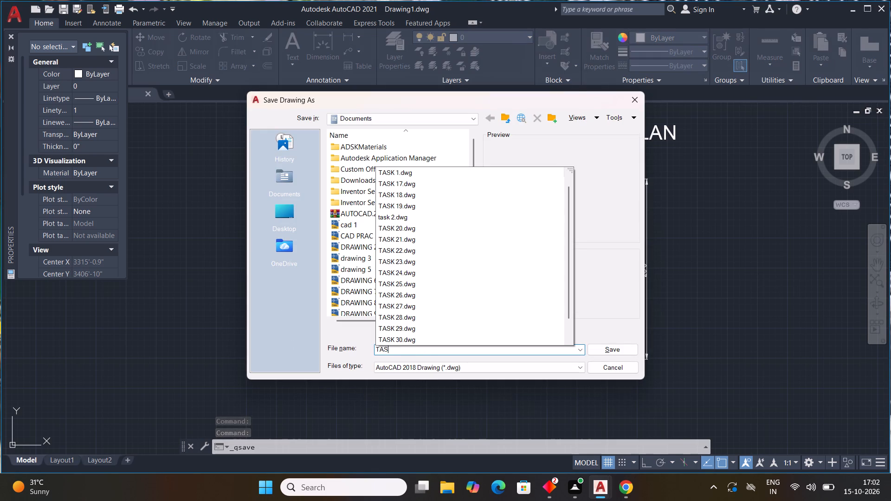
key("k")
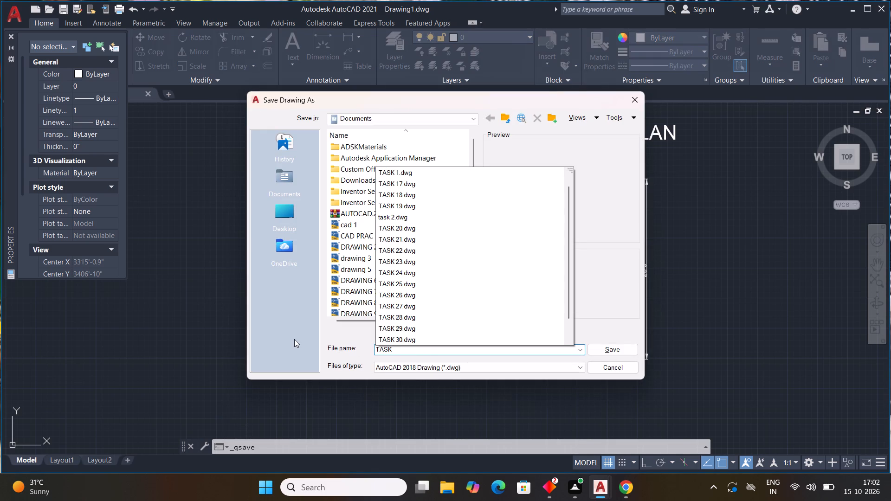
scroll(636, 57, "down", 1)
scroll(458, 237, "down", 8)
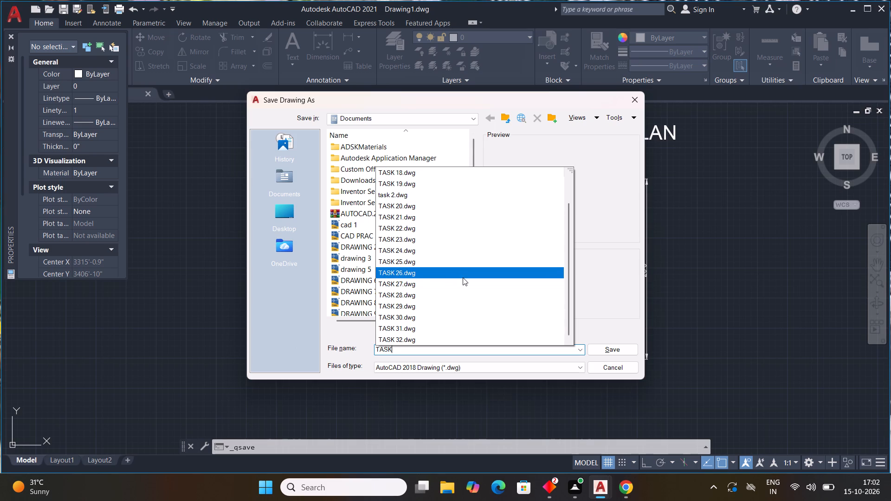
key("space")
type("33")
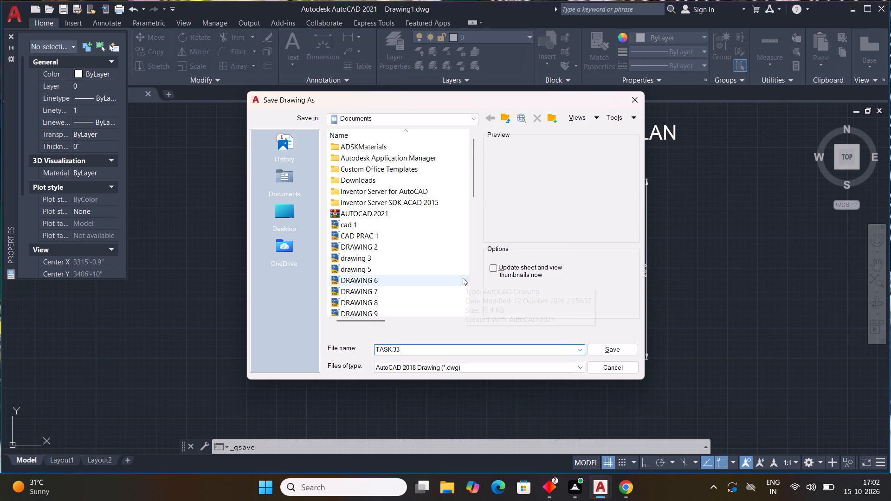
left_click(613, 351)
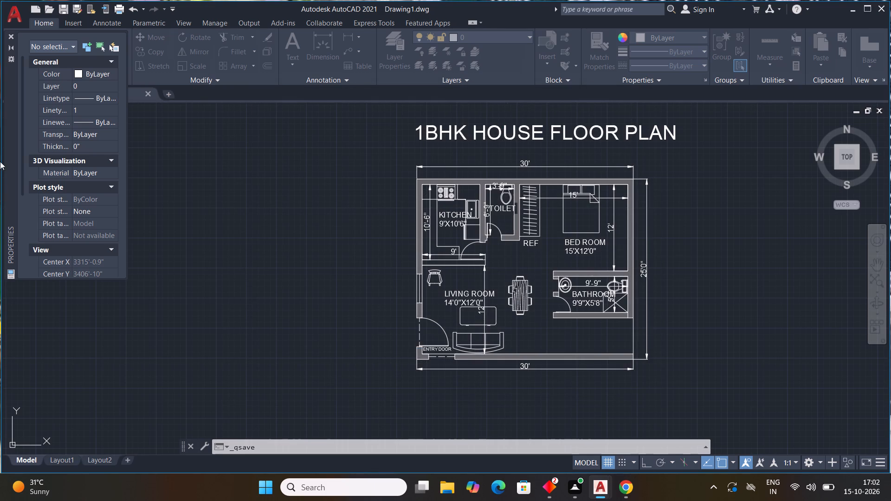
Use Save As to save the drawing again in Documents under the same name, TASK 33, as an AutoCAD 2018 drawing.
scroll(295, 161, "down", 1)
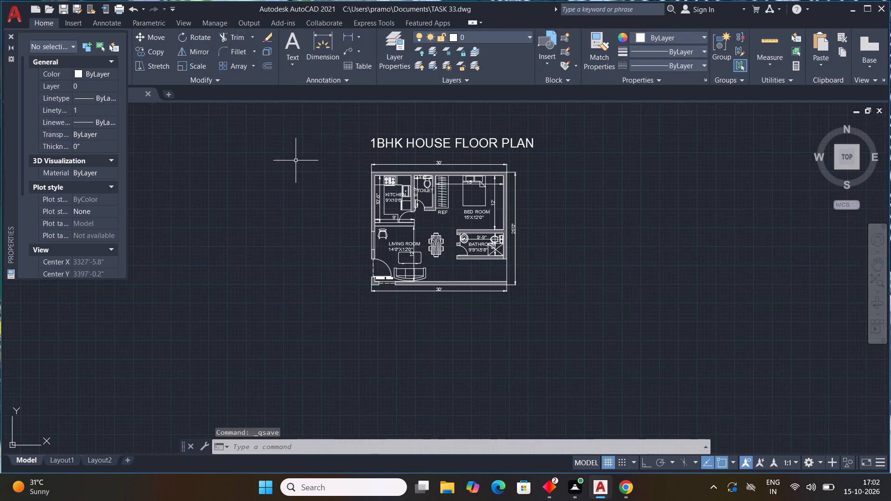
scroll(296, 161, "down", 1)
left_click(15, 21)
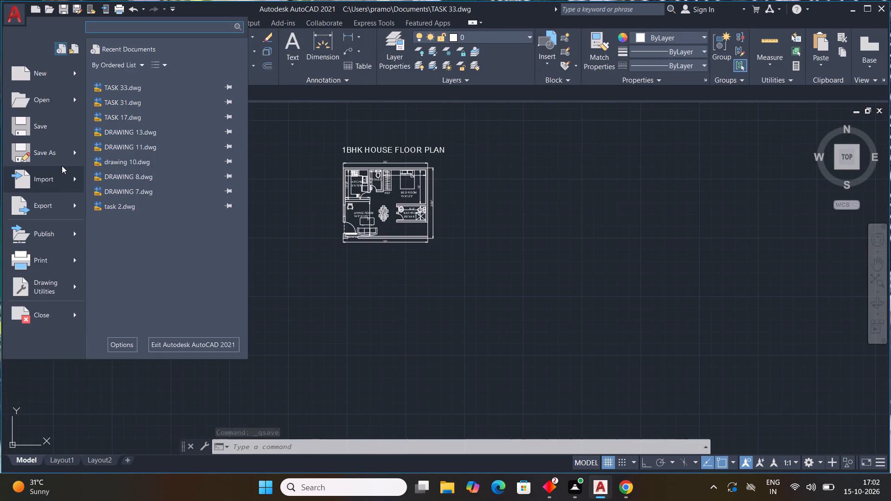
left_click(68, 156)
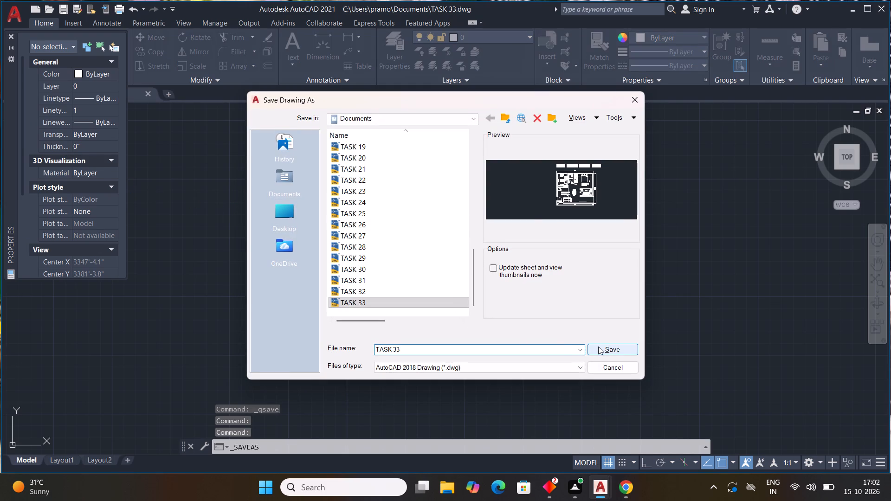
left_click(598, 347)
left_click(416, 270)
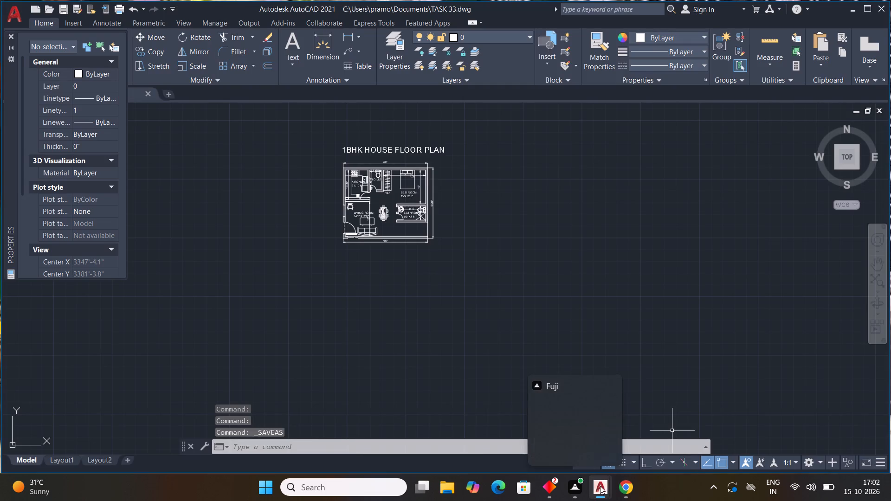
Return to the TASK 33 drawing window and bring up the application's file commands.
left_click(835, 432)
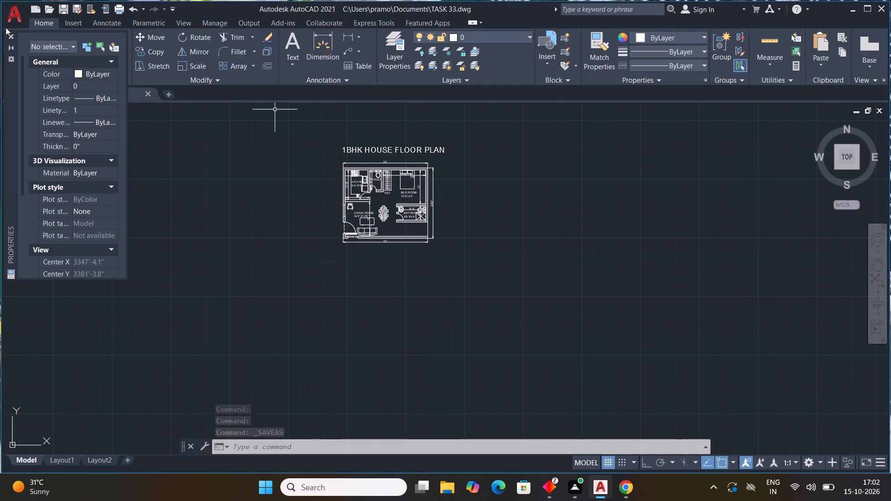
left_click(3, 24)
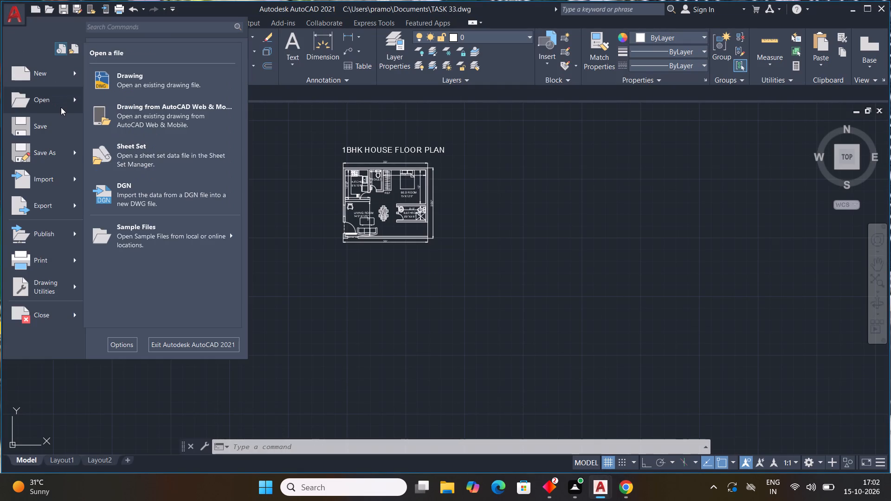
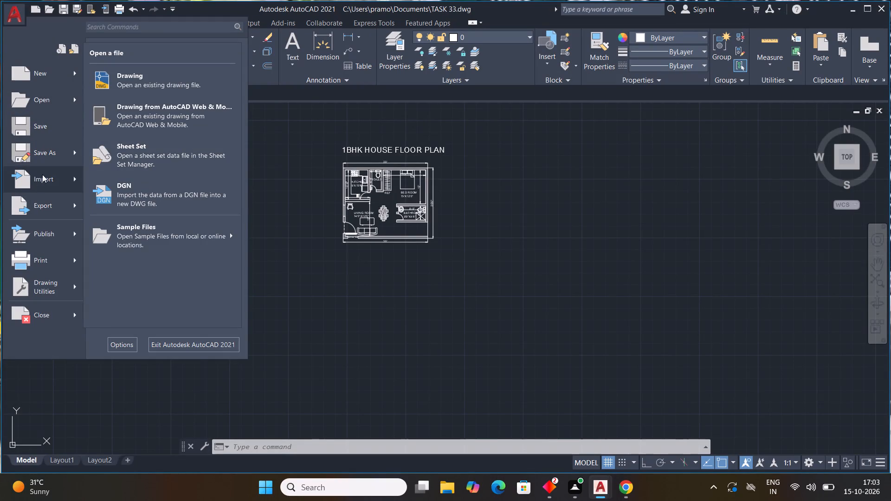
Set up a plot with AutoCAD PDF (High Quality Print).pc3, using a window around the 1BHK house floor plan and its title as plot area.
left_click(41, 259)
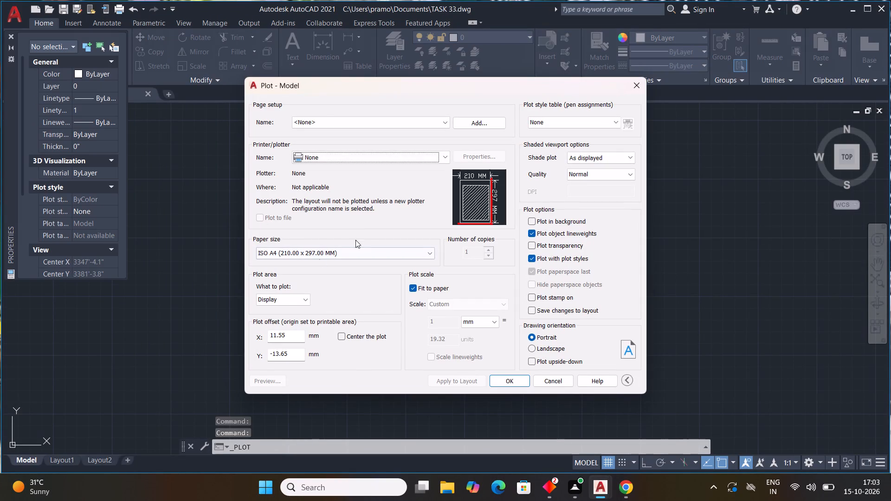
left_click(356, 159)
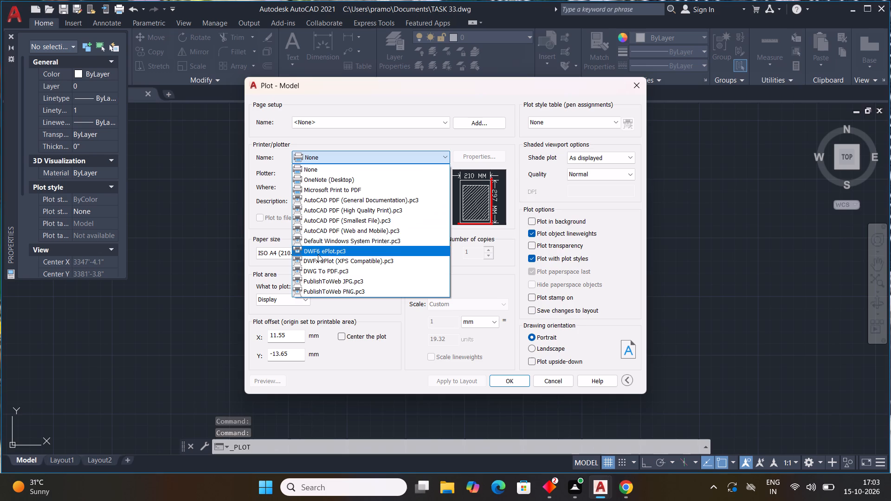
left_click(332, 206)
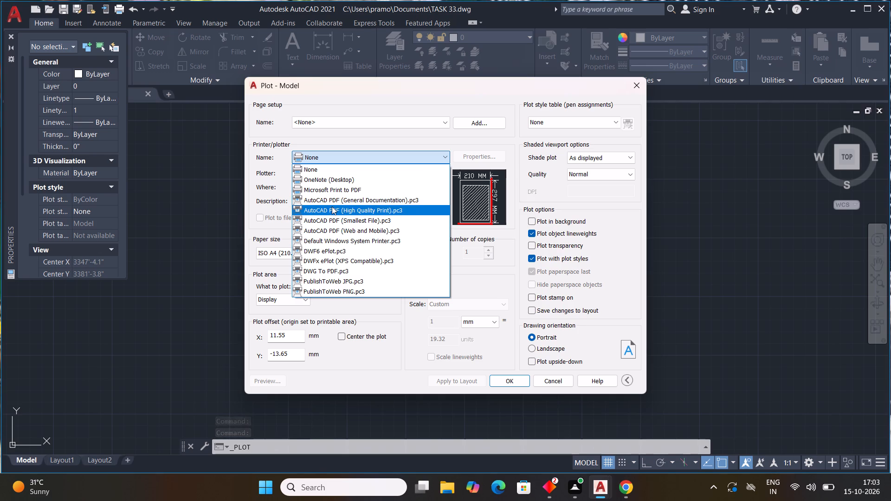
left_click(273, 302)
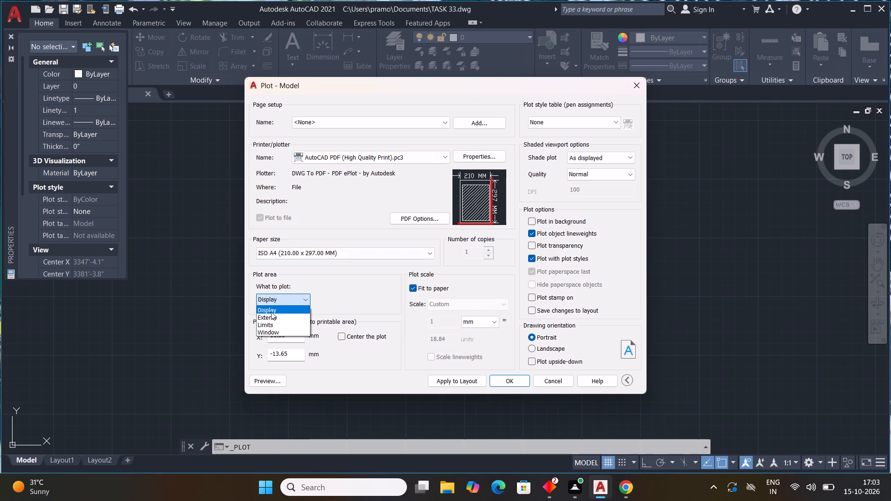
left_click(265, 330)
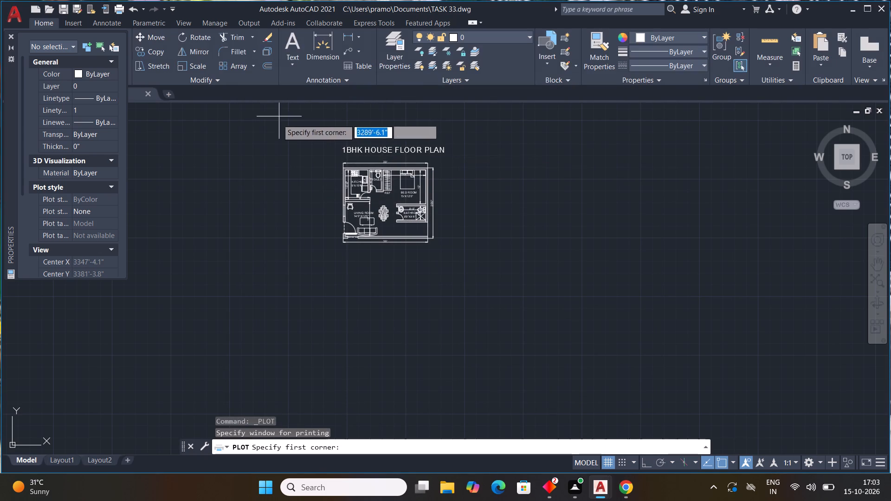
left_click(323, 128)
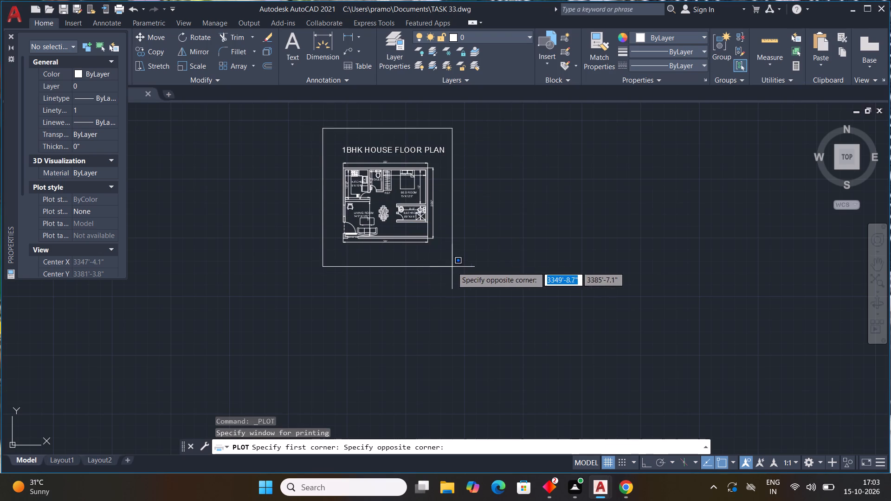
left_click(463, 261)
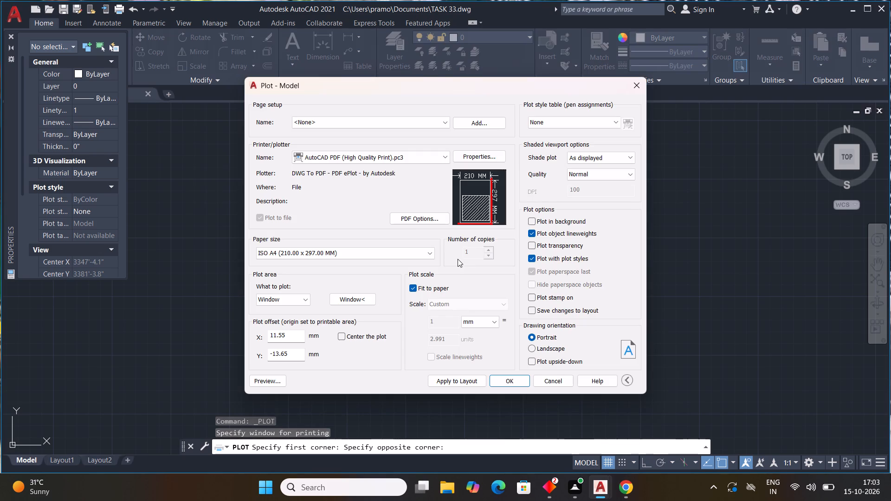
Center the plot on the paper and set the plot scale units to inches.
left_click(340, 336)
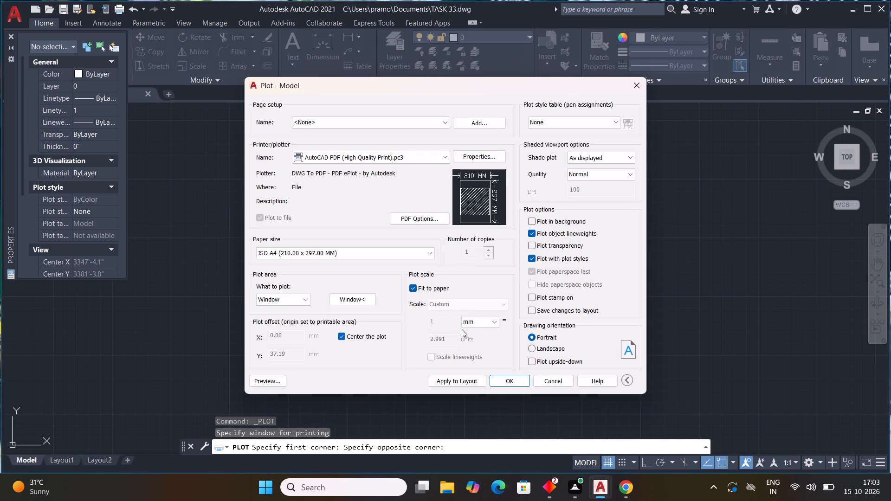
left_click(474, 323)
left_click(475, 330)
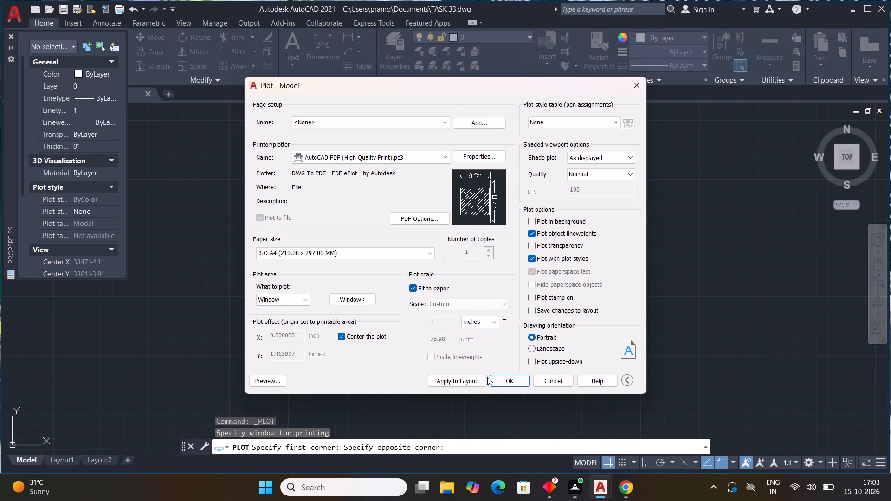
Plot the drawing to TASK 33-Model.pdf in the Documents folder, check the resulting PDF and return to the drawing.
left_click_drag(479, 380, 485, 381)
left_click(500, 382)
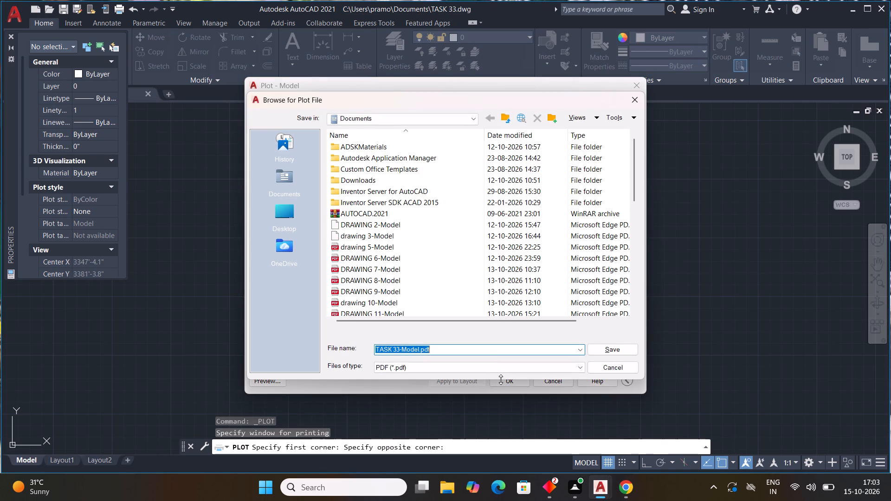
left_click(611, 349)
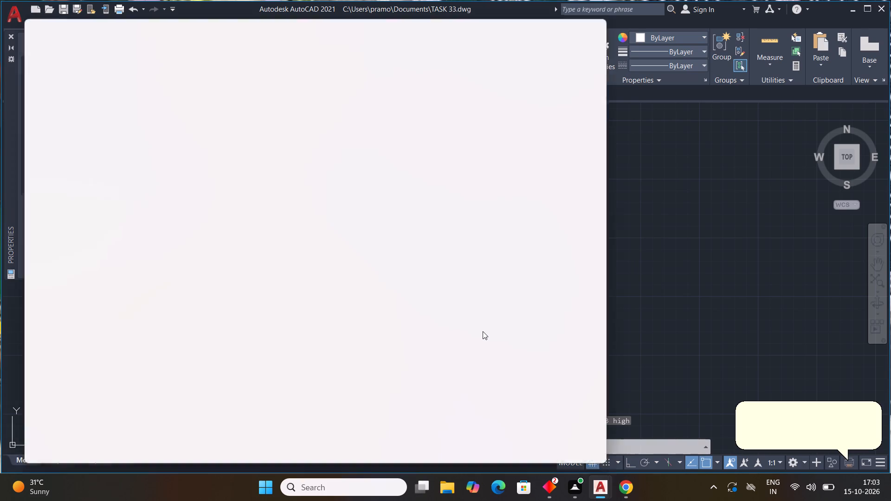
scroll(426, 318, "down", 4)
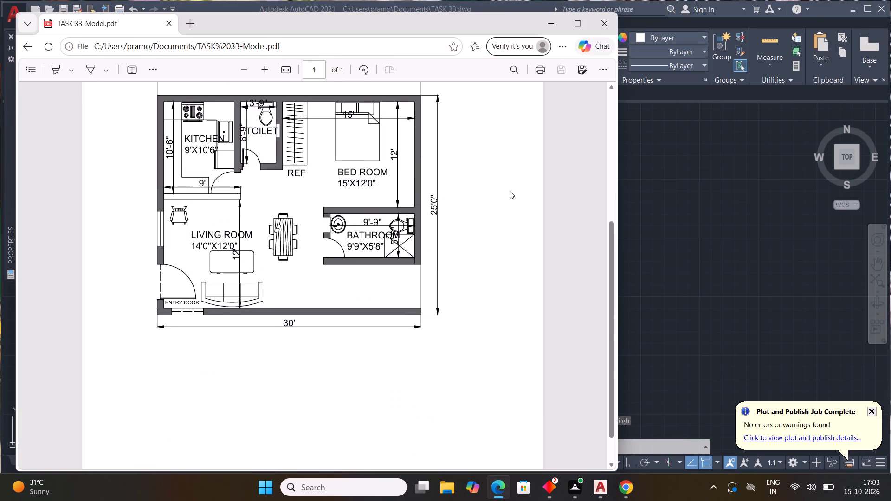
left_click(556, 27)
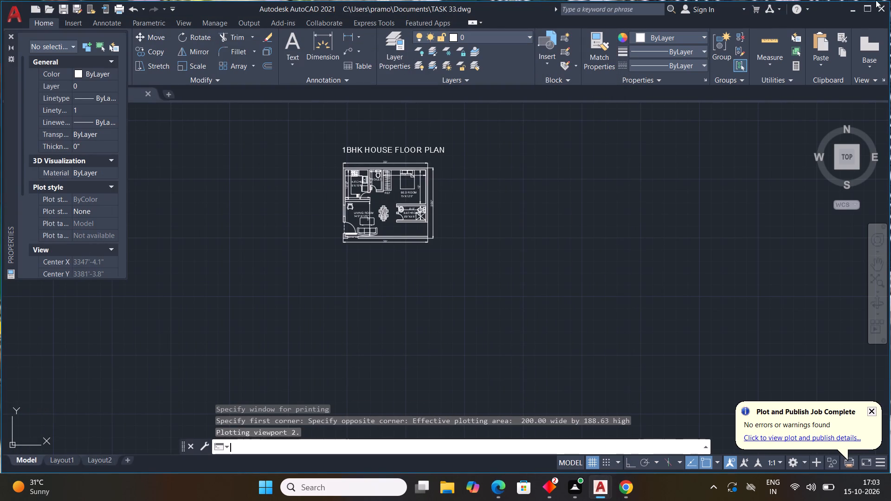